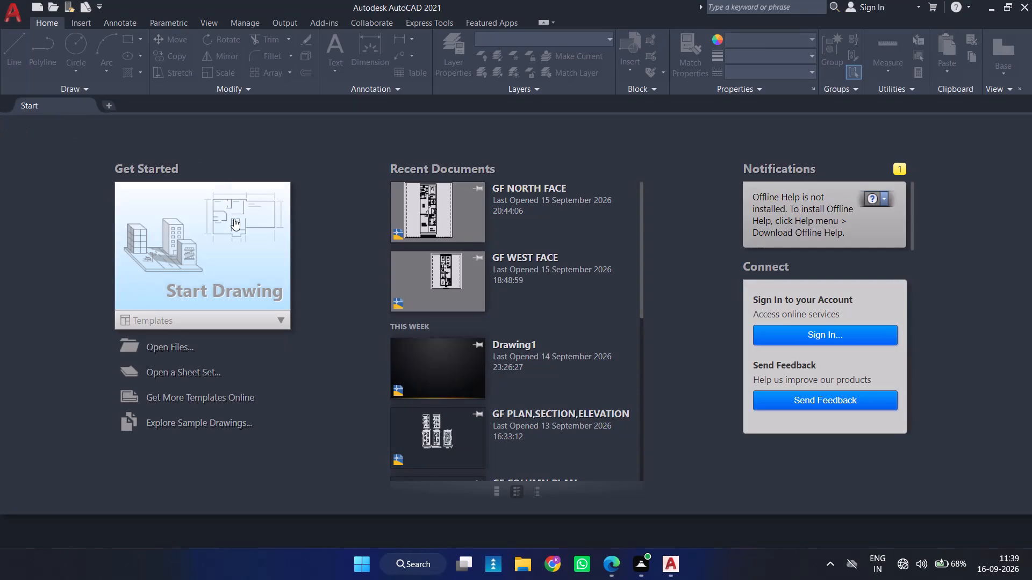
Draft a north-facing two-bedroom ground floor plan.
Start a new blank drawing.
double_click(234, 222)
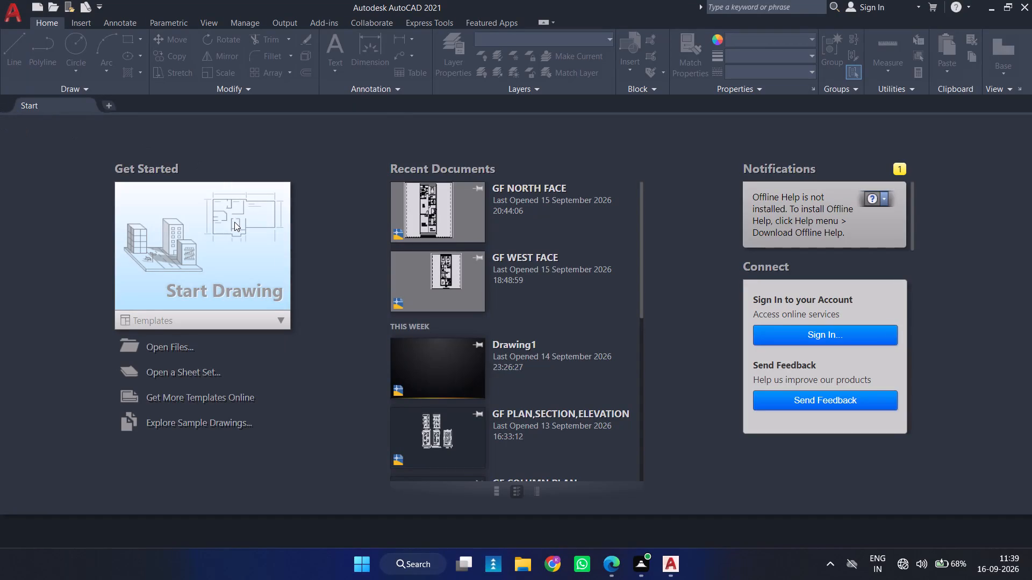
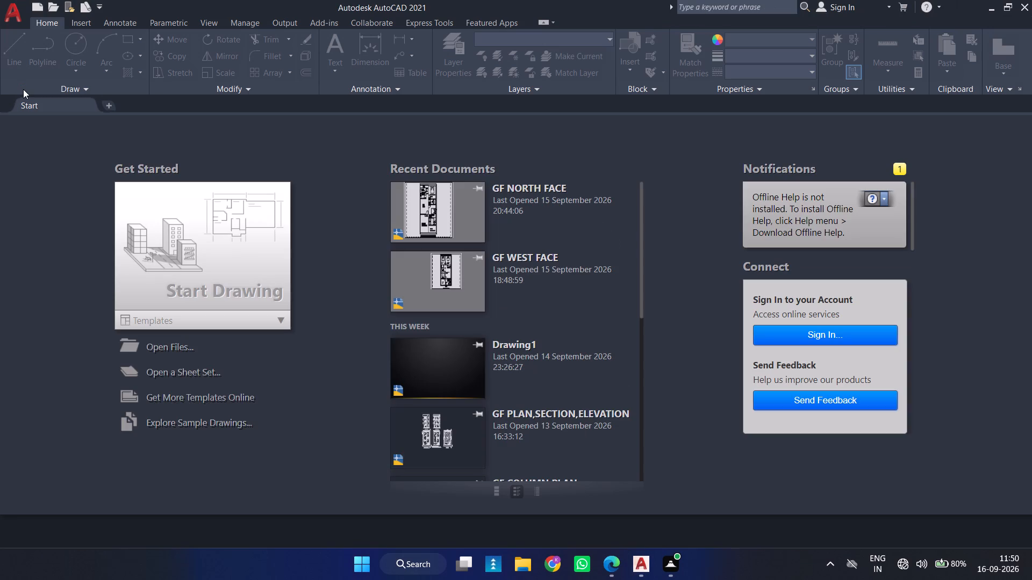
Start a new blank drawing from the start page.
double_click(250, 260)
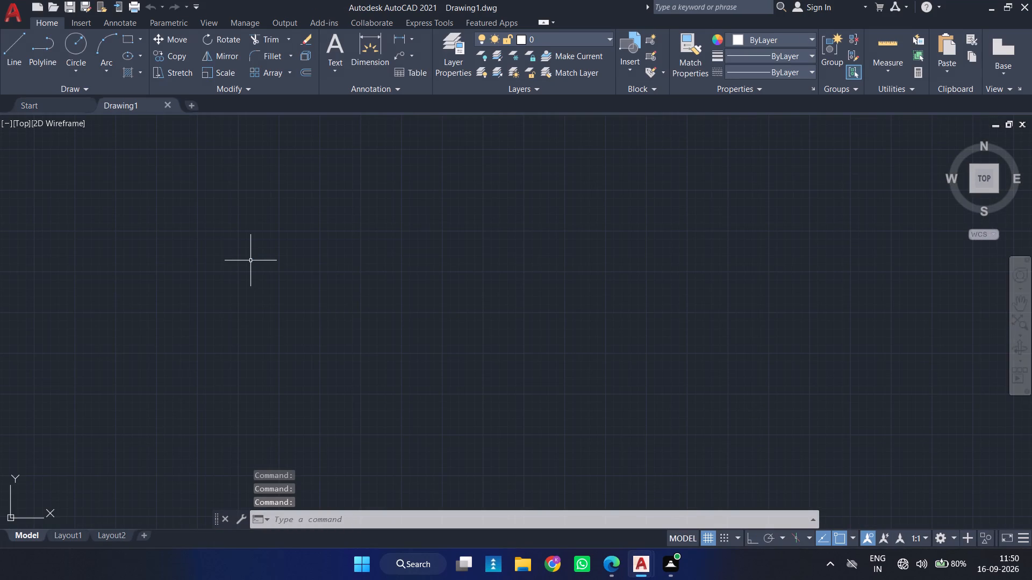
Configure the drawing units to Engineering length with 0'-0.00" precision and an insertion scale of inches.
type("UN")
key("Return")
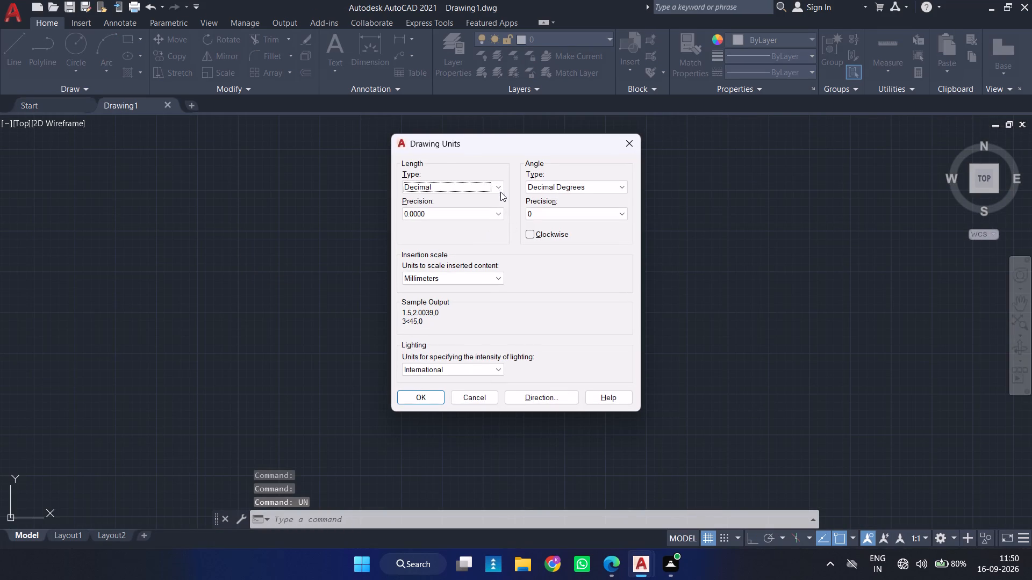
left_click(498, 186)
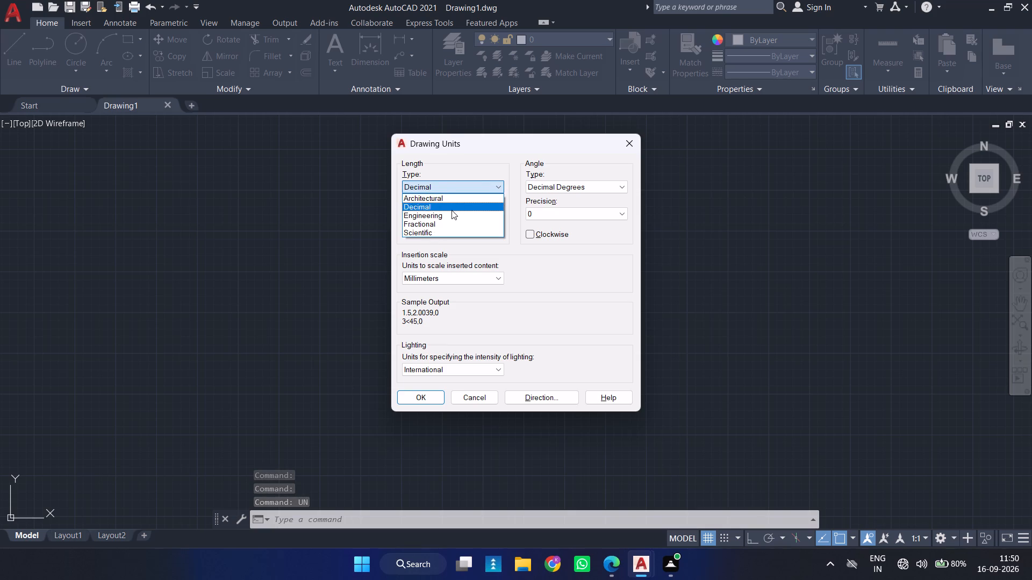
left_click(450, 217)
left_click(450, 217)
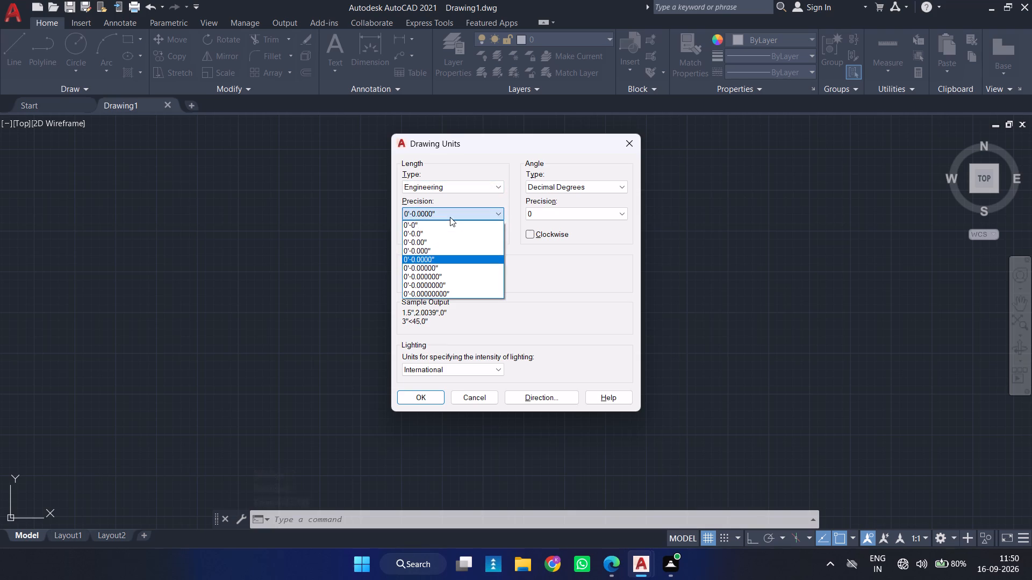
left_click(428, 247)
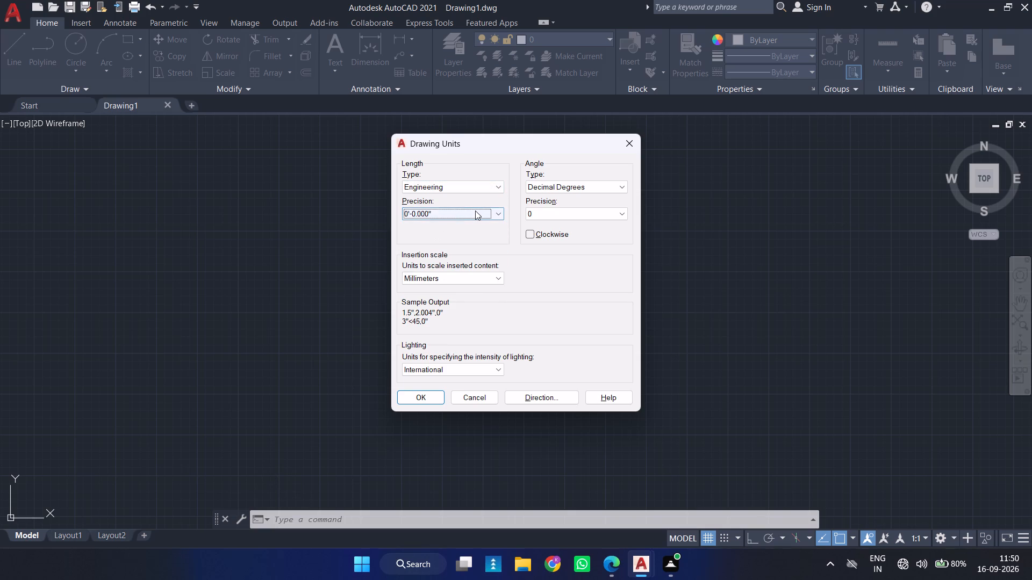
left_click(476, 211)
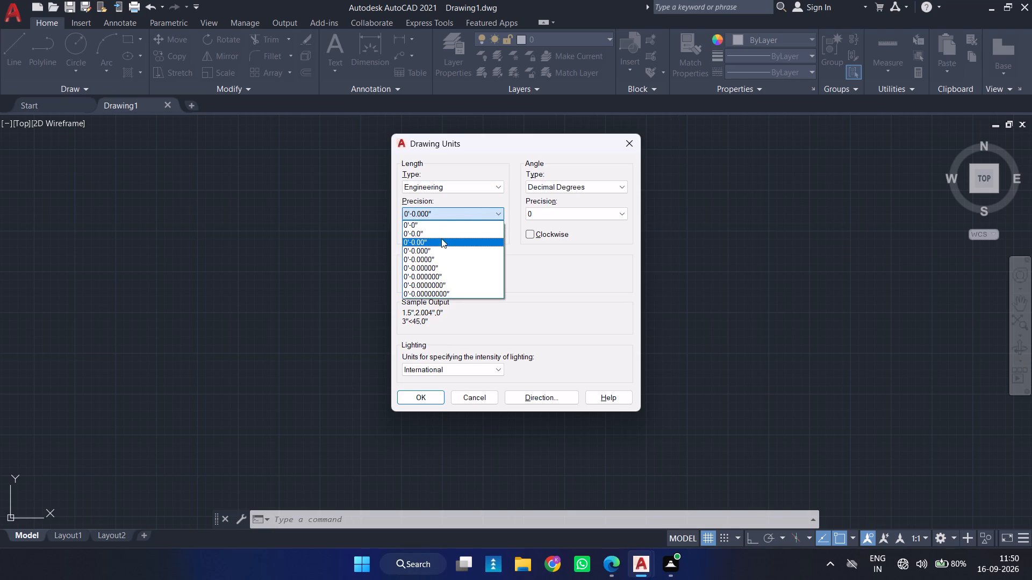
left_click(441, 241)
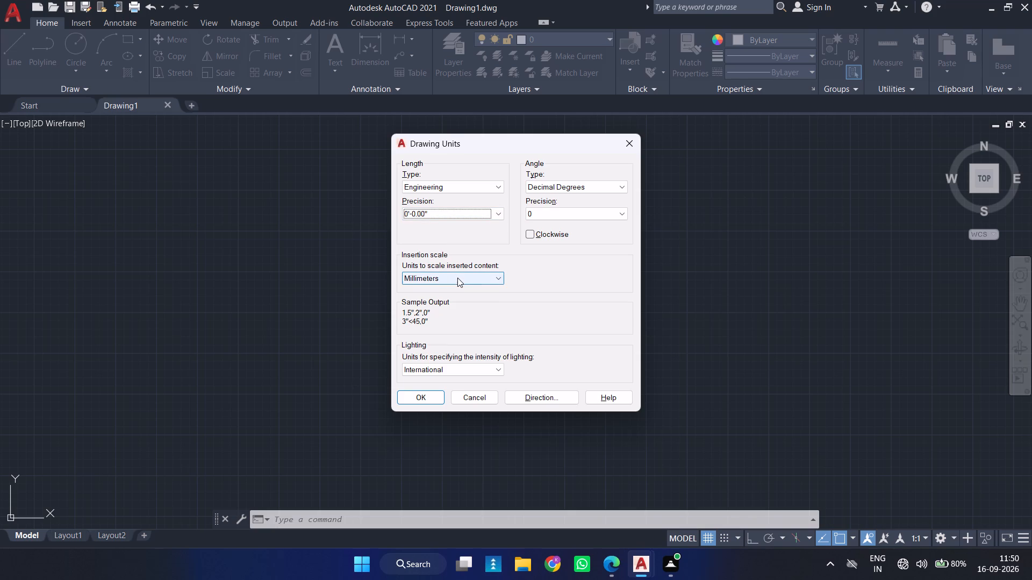
left_click(457, 278)
left_click(433, 295)
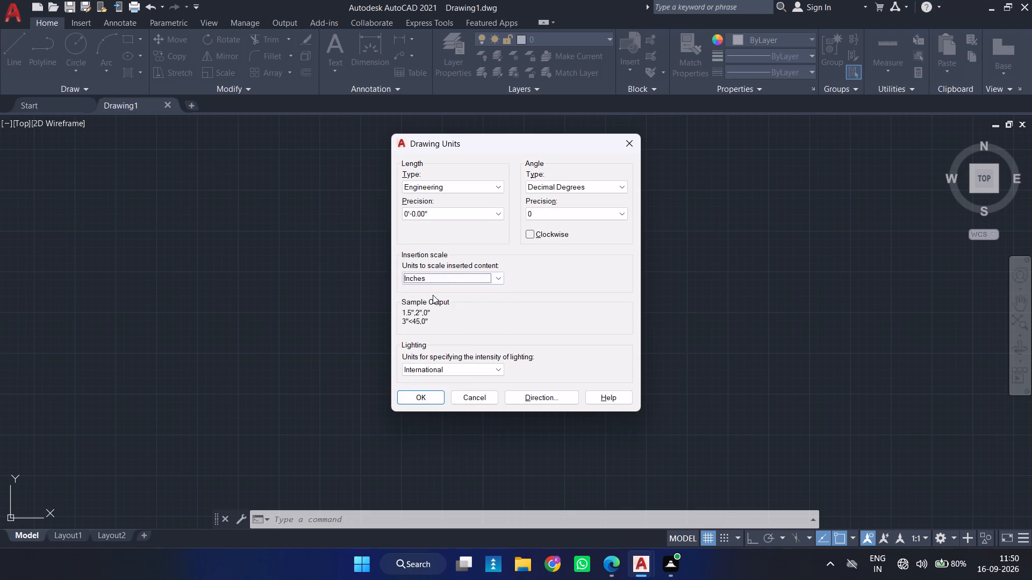
left_click(429, 400)
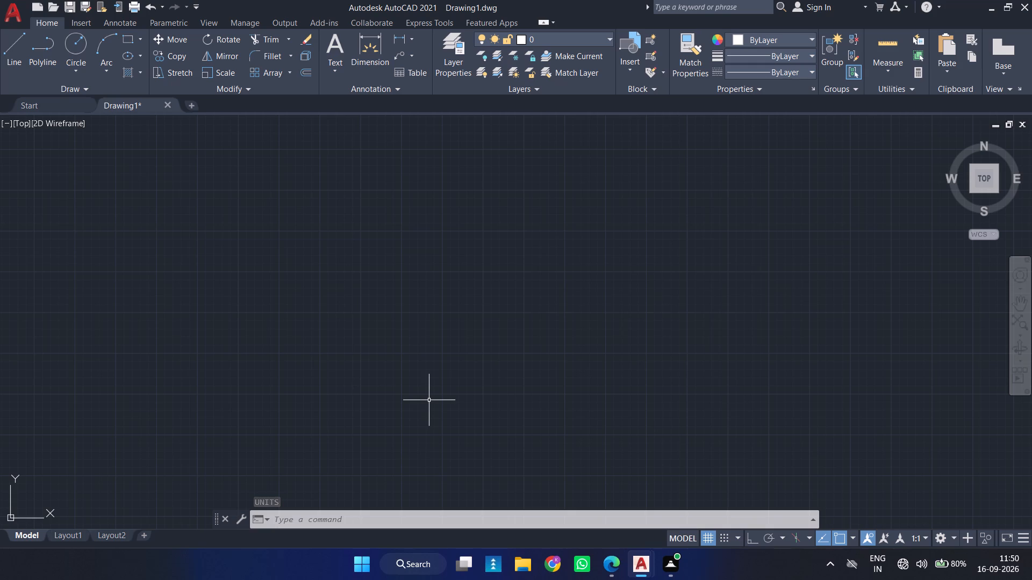
Modify the ISO-25 dimension style to use a text height of 9".
key("d")
key("Return")
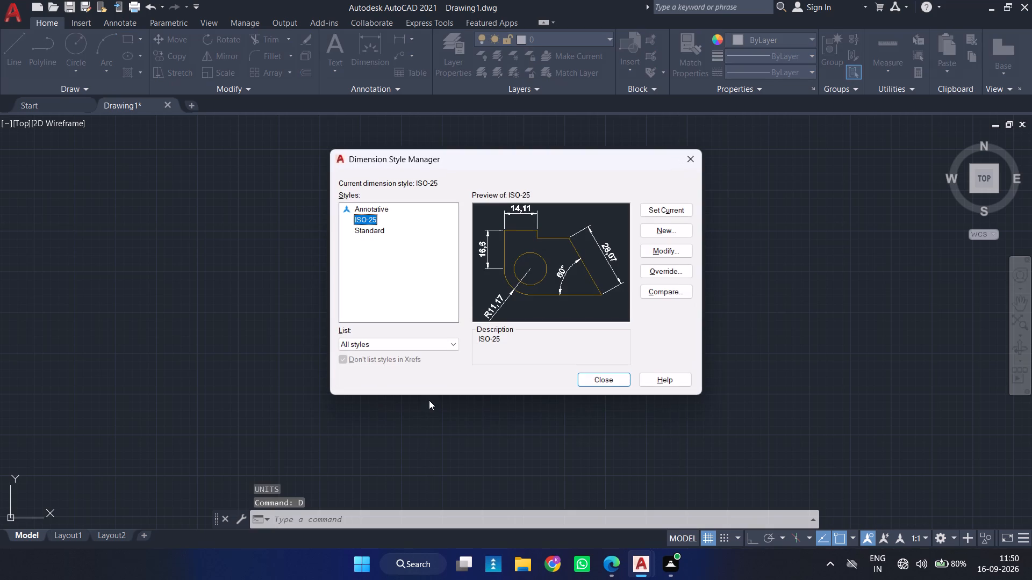
left_click(669, 250)
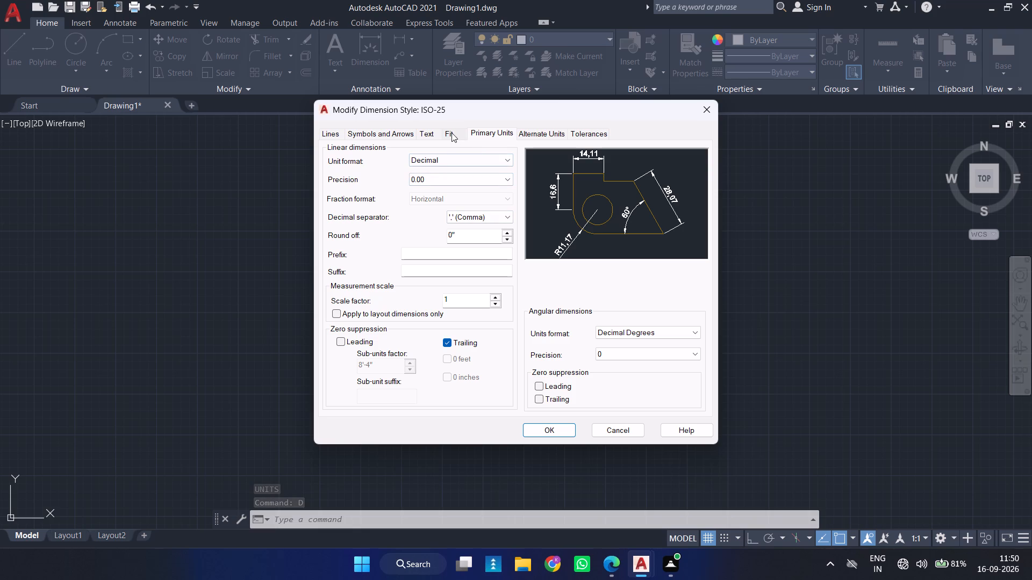
left_click(432, 135)
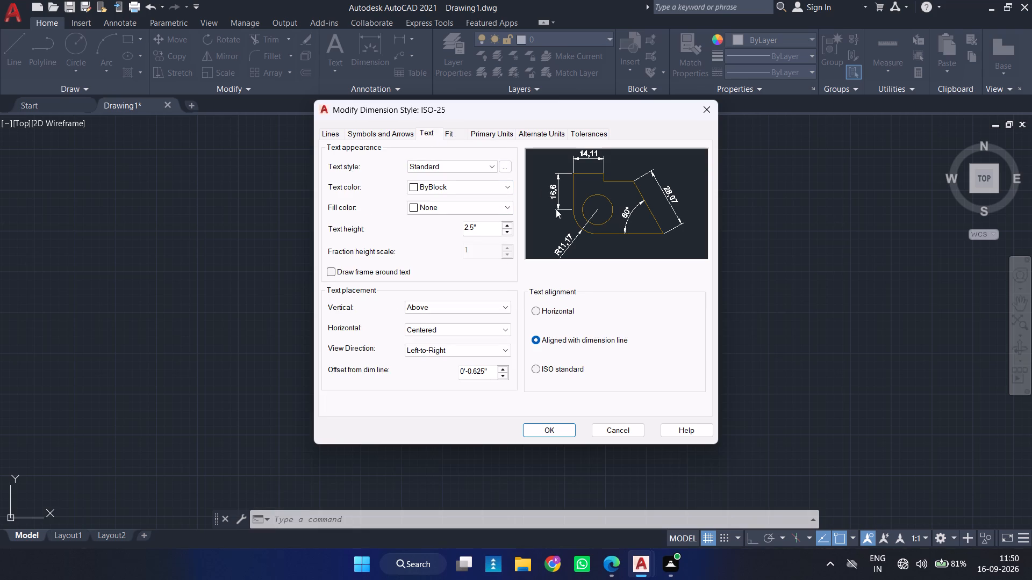
left_click(482, 228)
key("BackSpace")
key("BackSpace")
key("BackSpace")
key("BackSpace")
key("BackSpace")
key("BackSpace")
key("BackSpace")
key("BackSpace")
key("BackSpace")
type("9'")
key("Return")
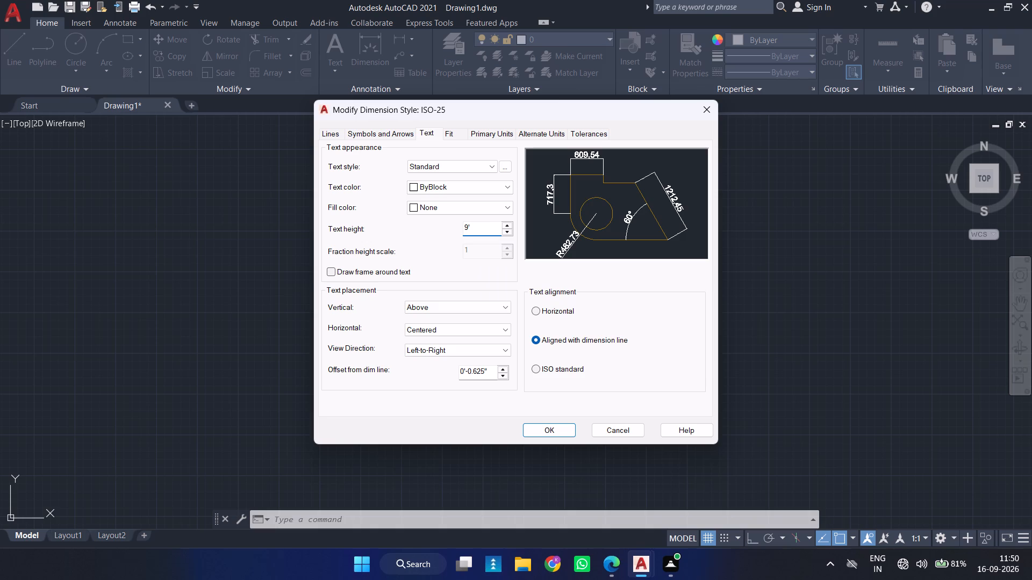
left_click(482, 227)
key("BackSpace")
key("Return")
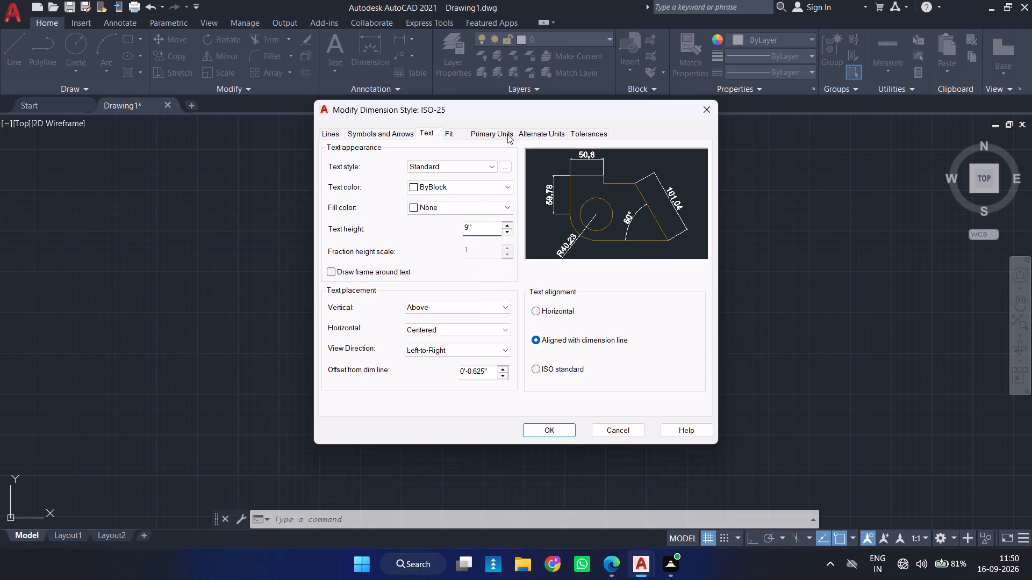
Set the dimension style's primary unit format to Engineering, make ISO-25 the current style and close the style manager.
left_click(501, 128)
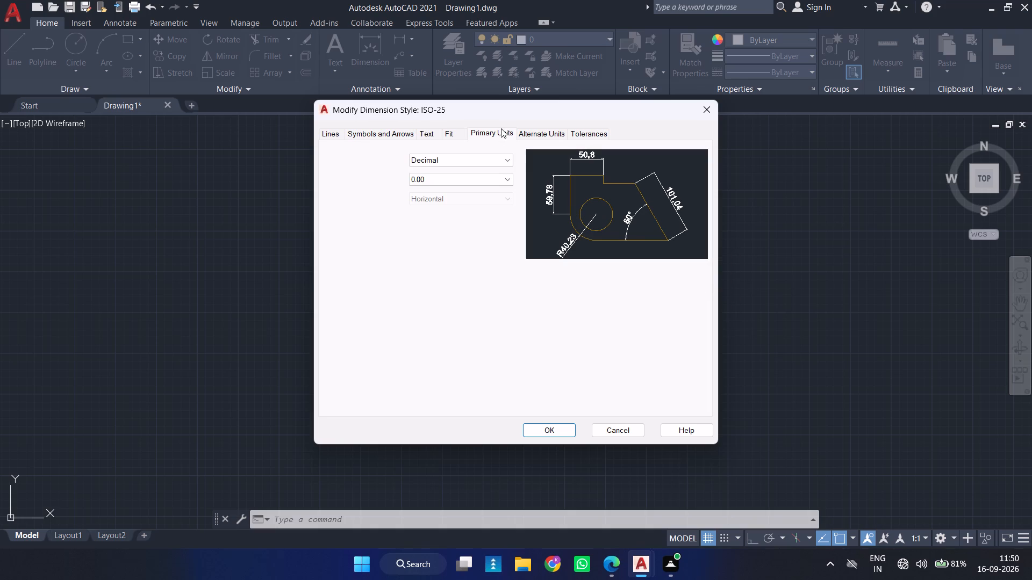
left_click(470, 163)
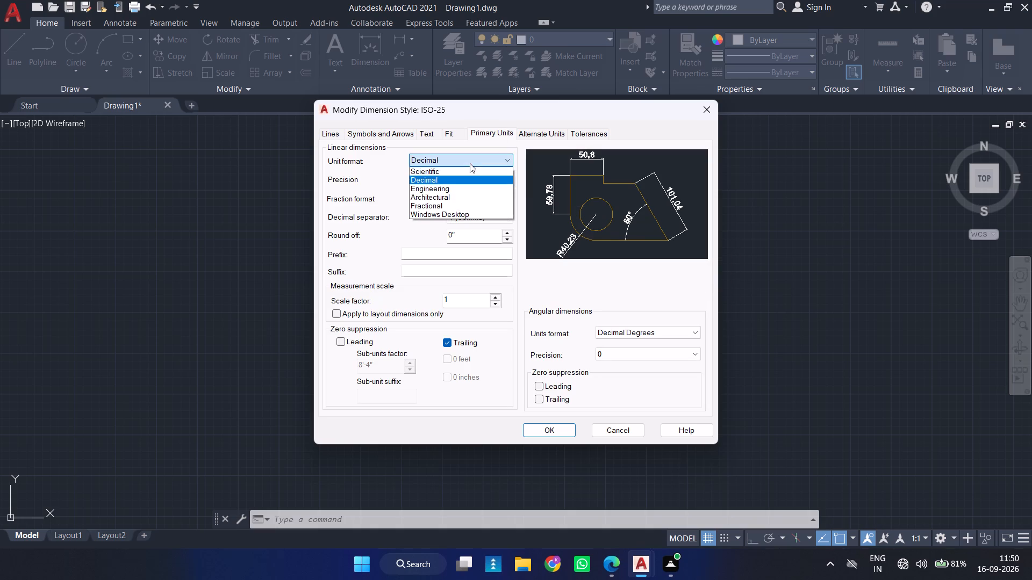
left_click(465, 192)
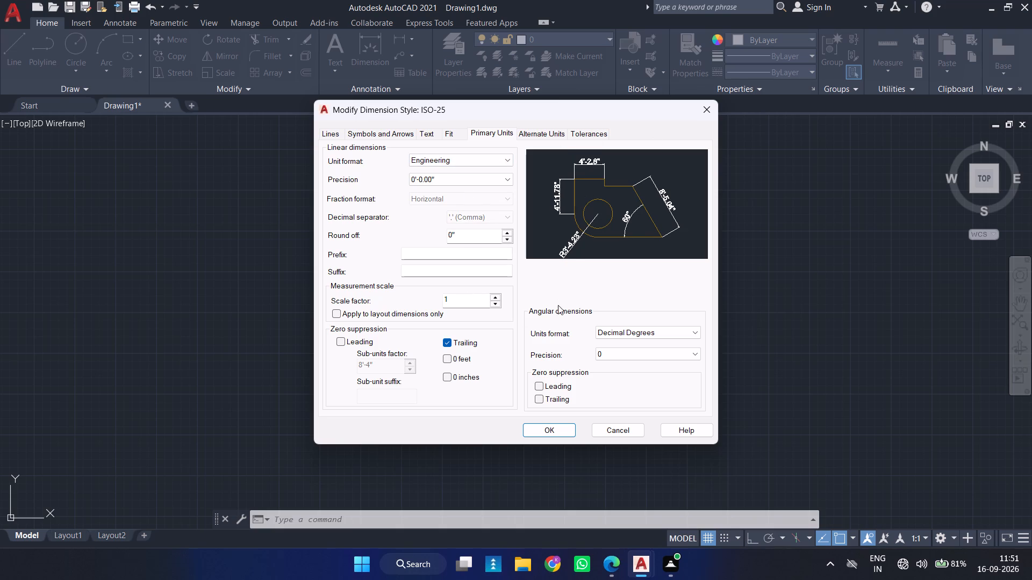
left_click(559, 425)
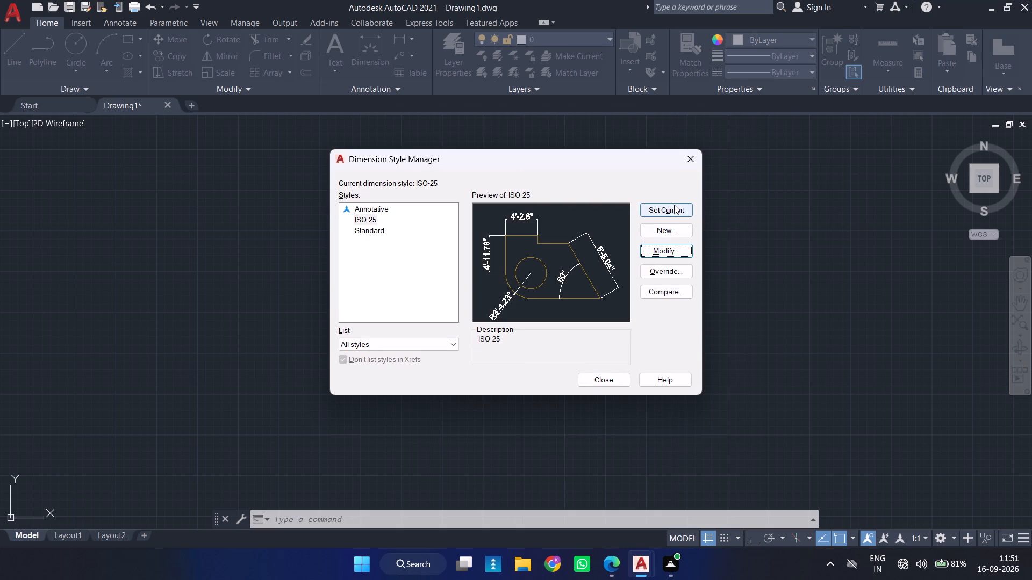
left_click(674, 205)
left_click(613, 379)
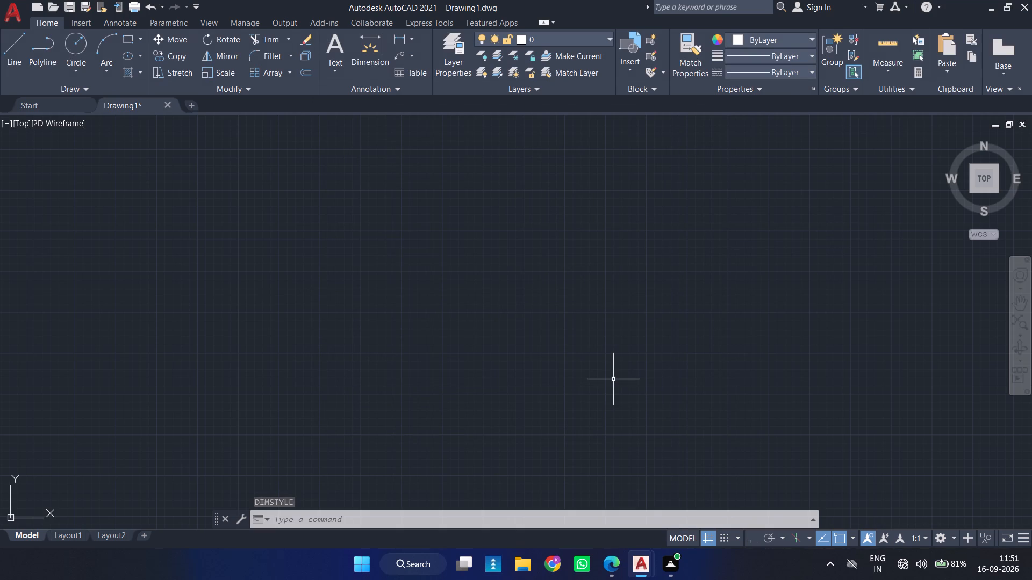
Draw a horizontal construction line across the upper part of the drawing area.
key("x")
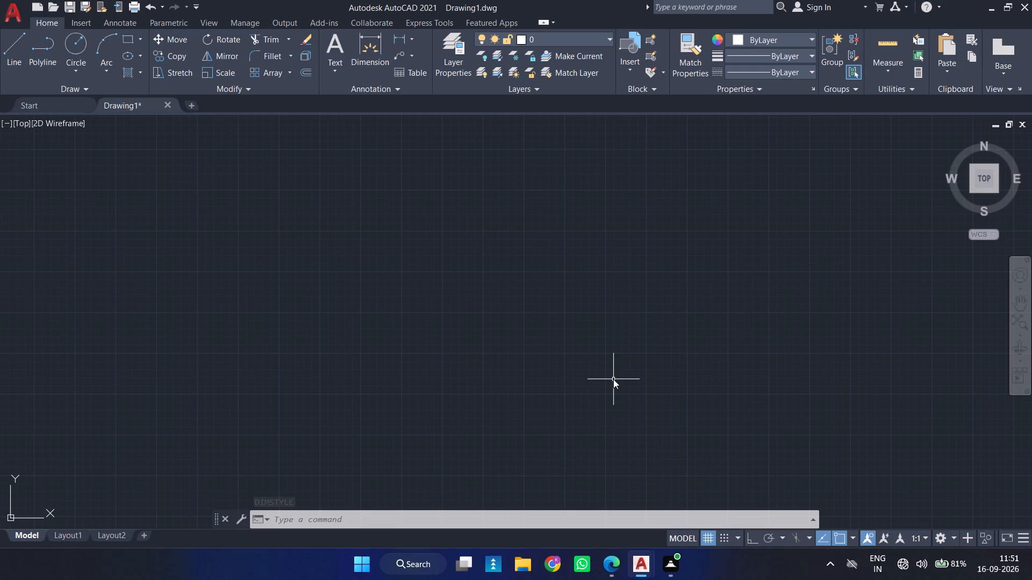
key("l")
key("Return")
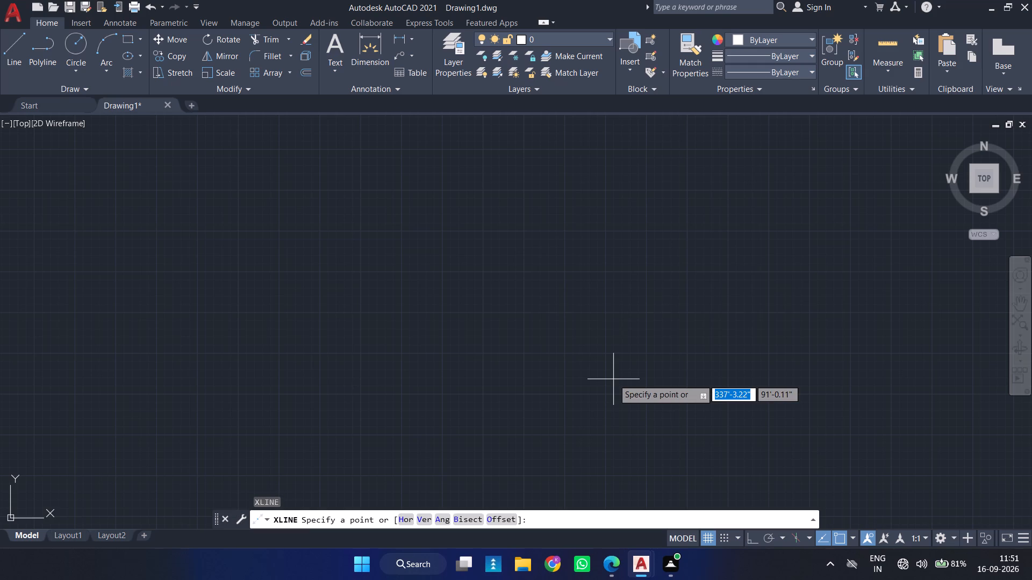
left_click(404, 519)
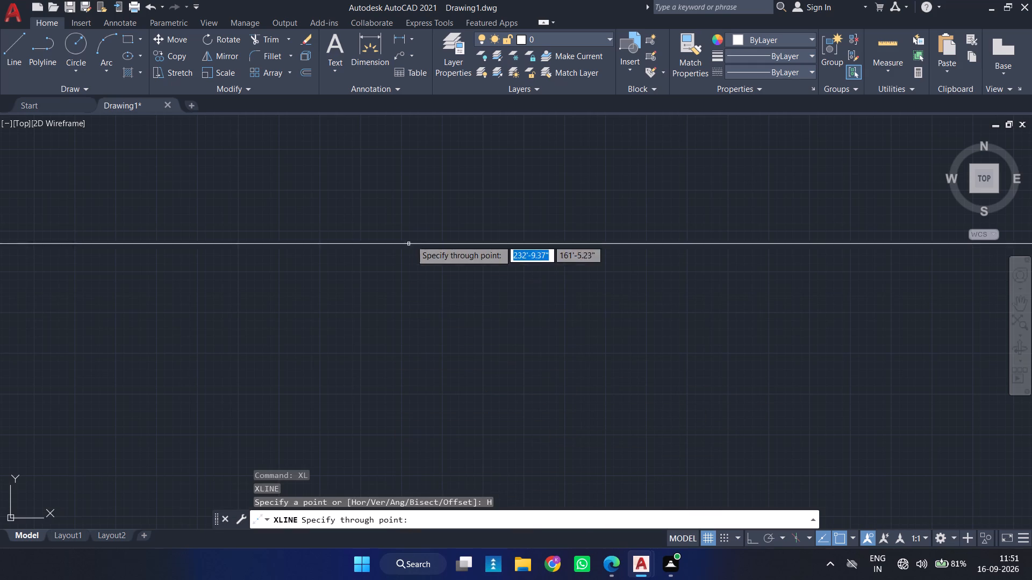
left_click(410, 189)
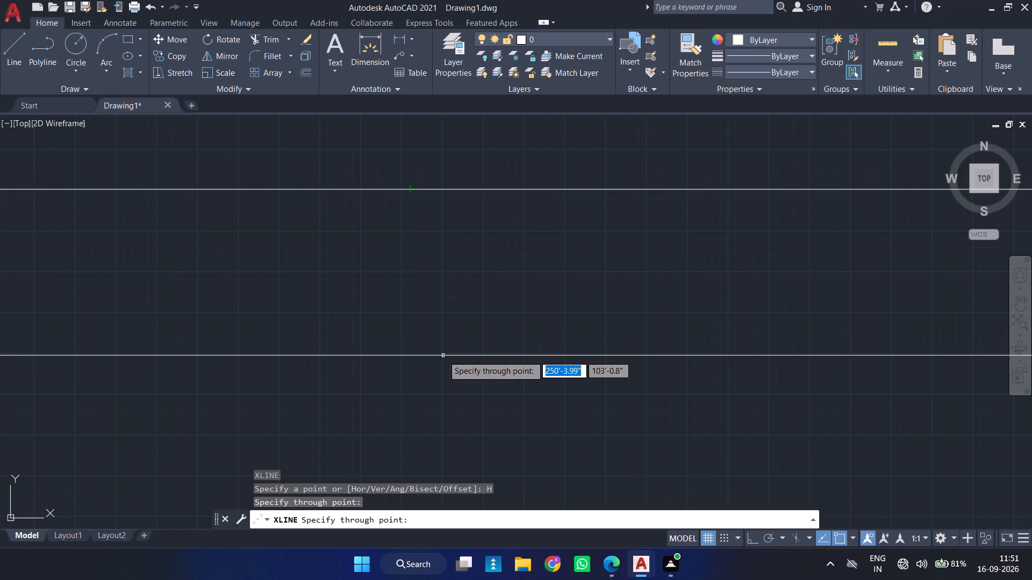
key("Return")
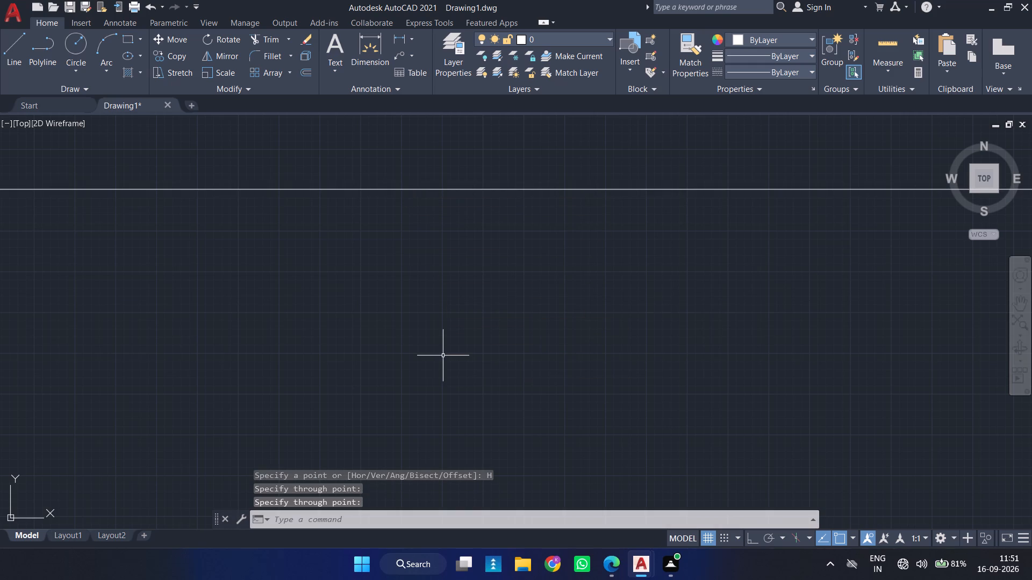
Draw a vertical construction line at about X 194'-1", crossing the horizontal one.
key("Return")
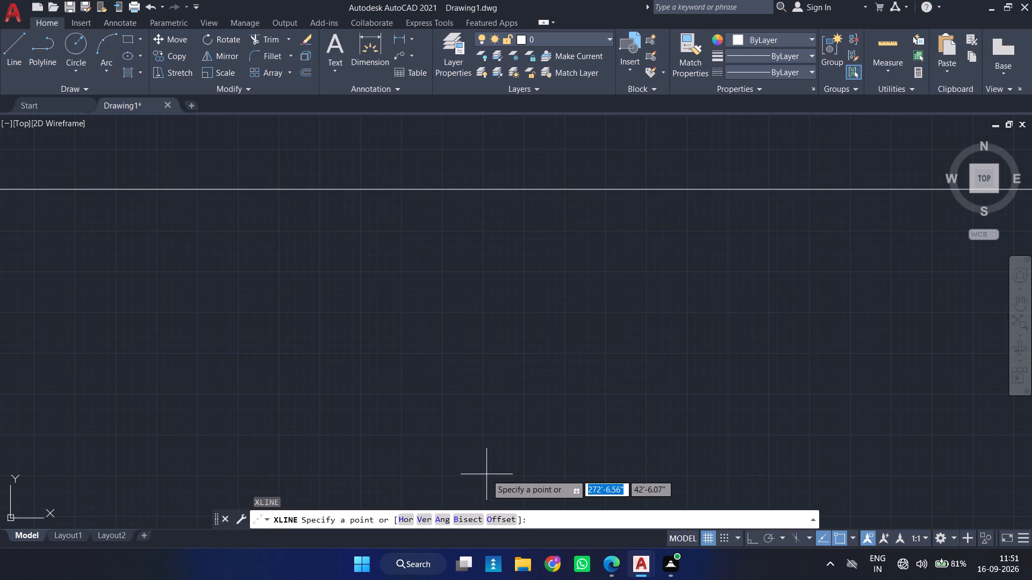
left_click(424, 519)
left_click(333, 369)
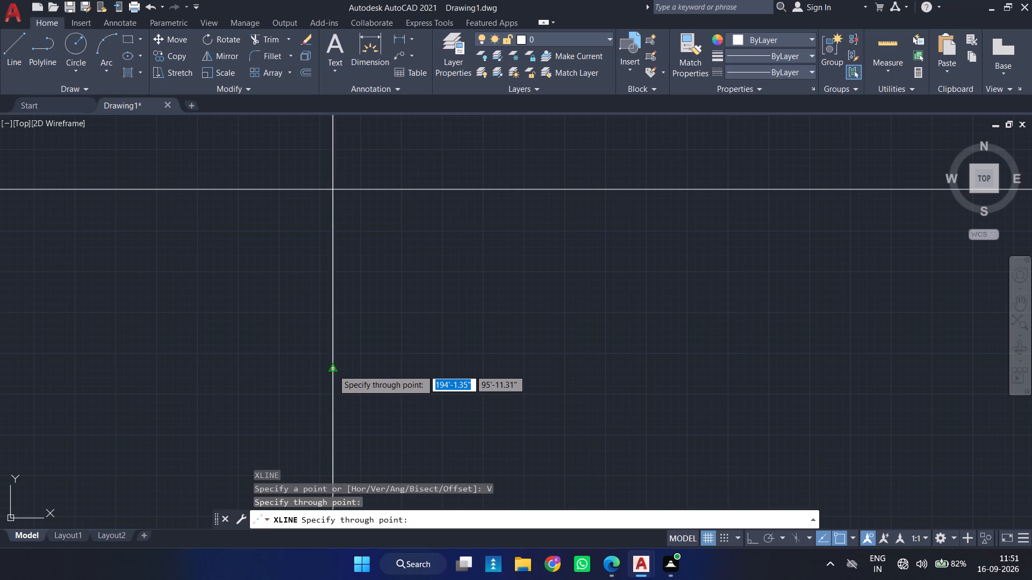
key("Escape")
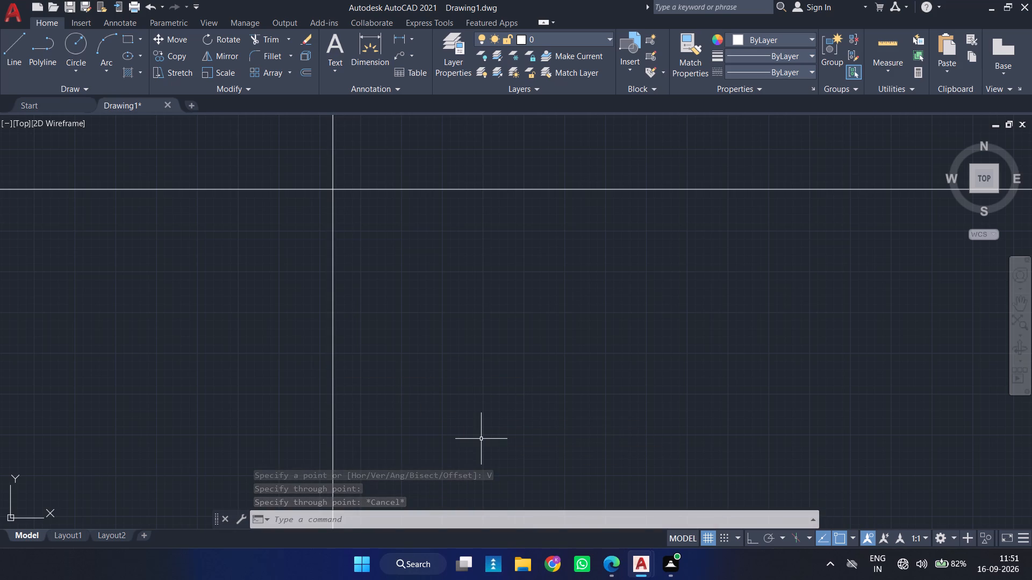
Trim the horizontal line left of the intersection and the vertical line above it to form the upper-left corner.
type("TR")
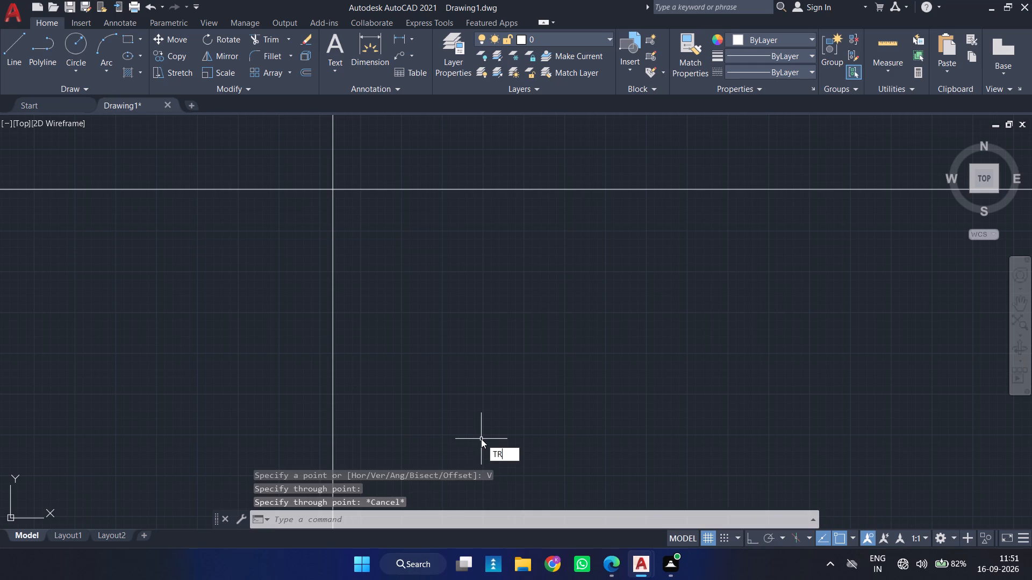
key("Return")
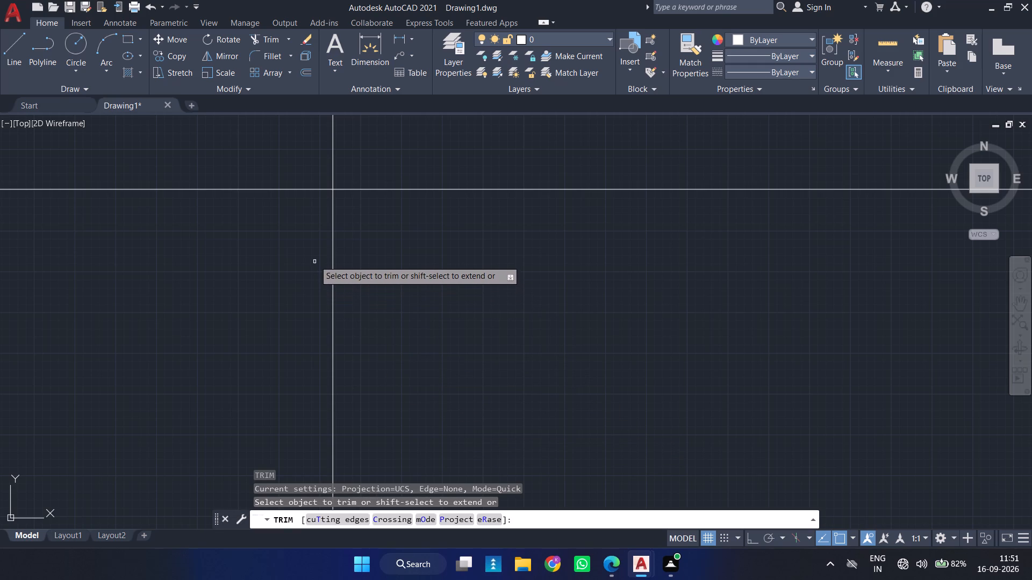
left_click(321, 189)
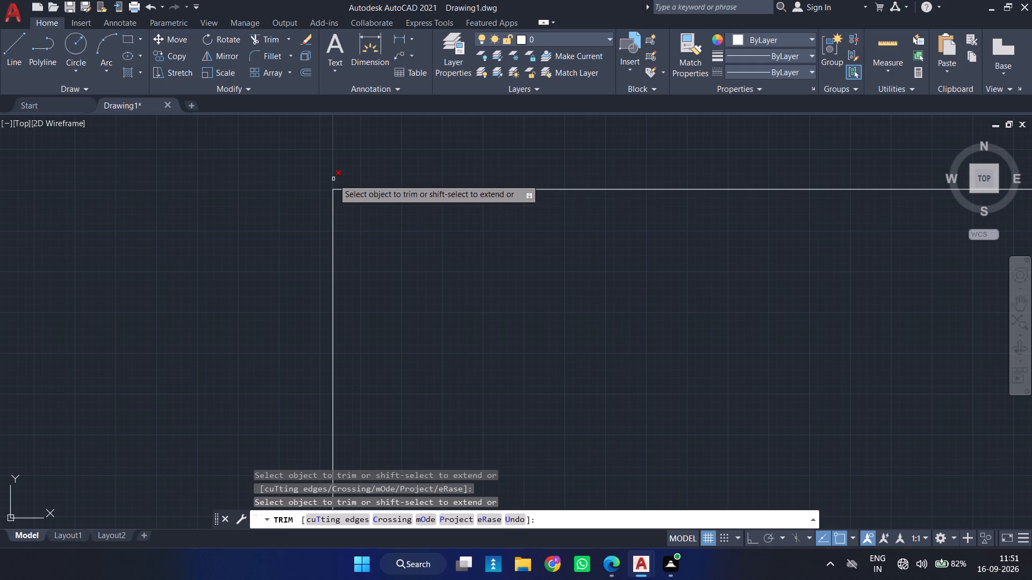
left_click(333, 179)
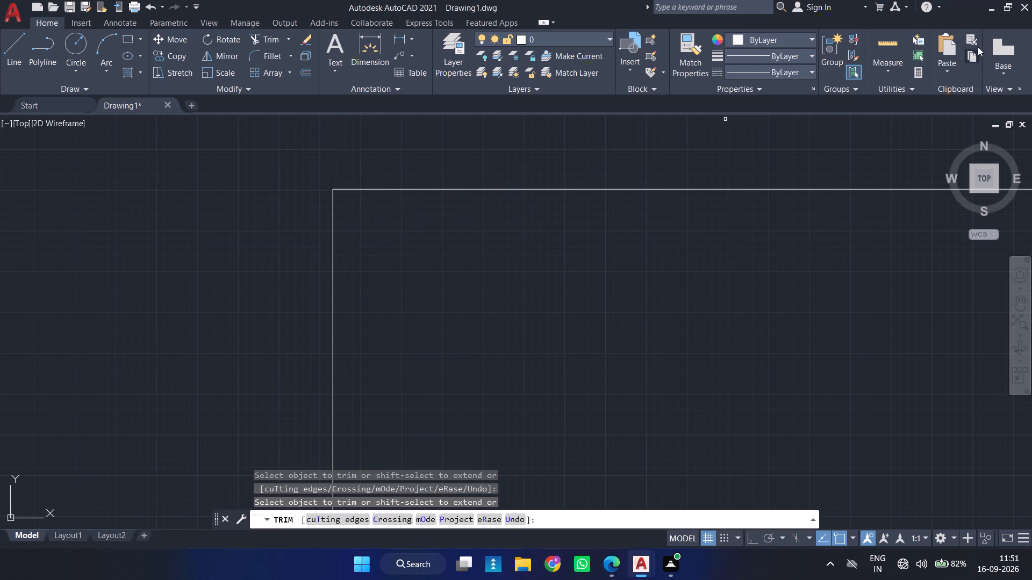
Reduce the drawing window from full screen to expose the reference house plan PDF beside it.
left_click(1005, 9)
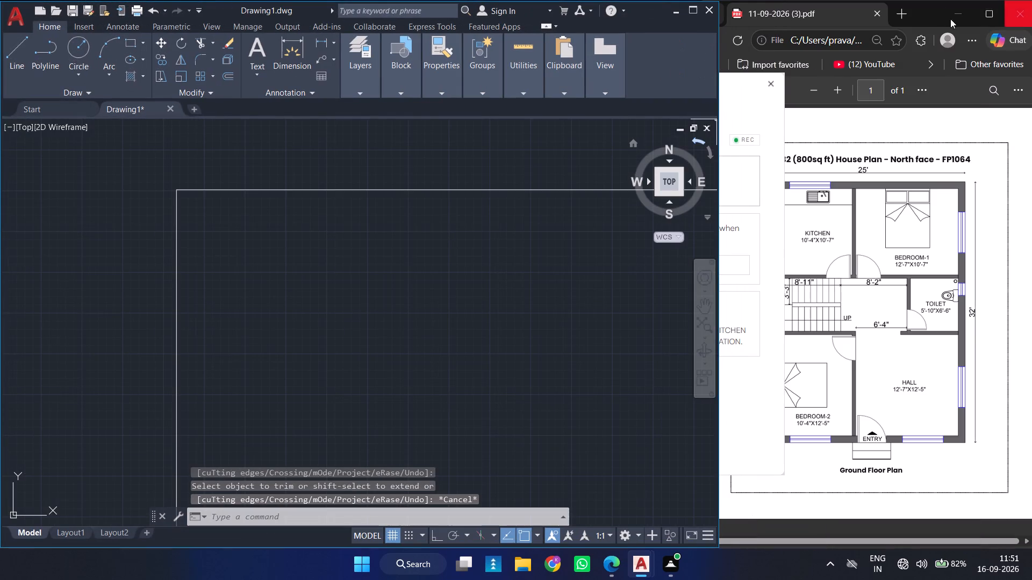
Bring the reference house plan PDF fully into view beside the drawing and switch back to AutoCAD.
left_click(837, 127)
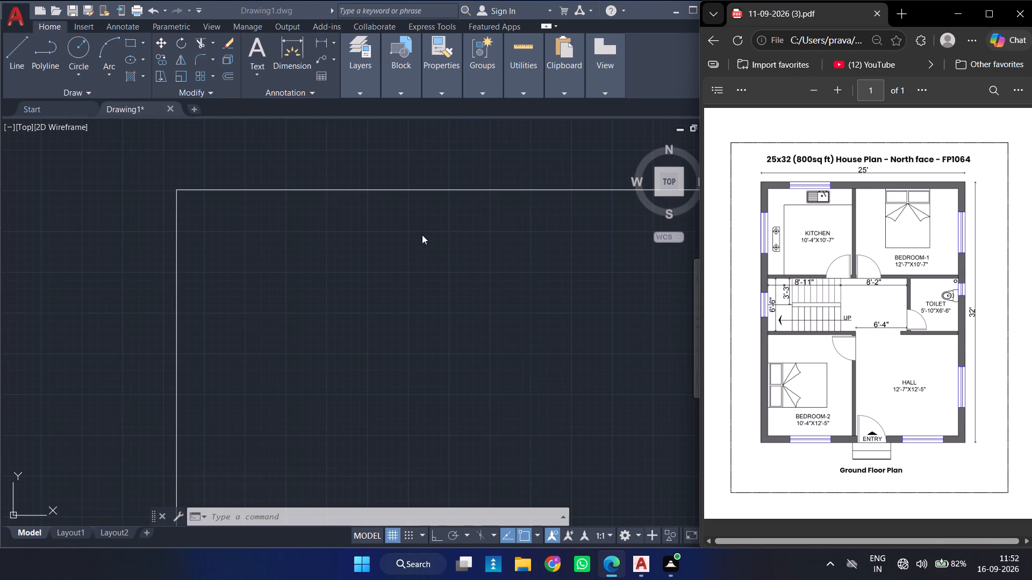
key("o")
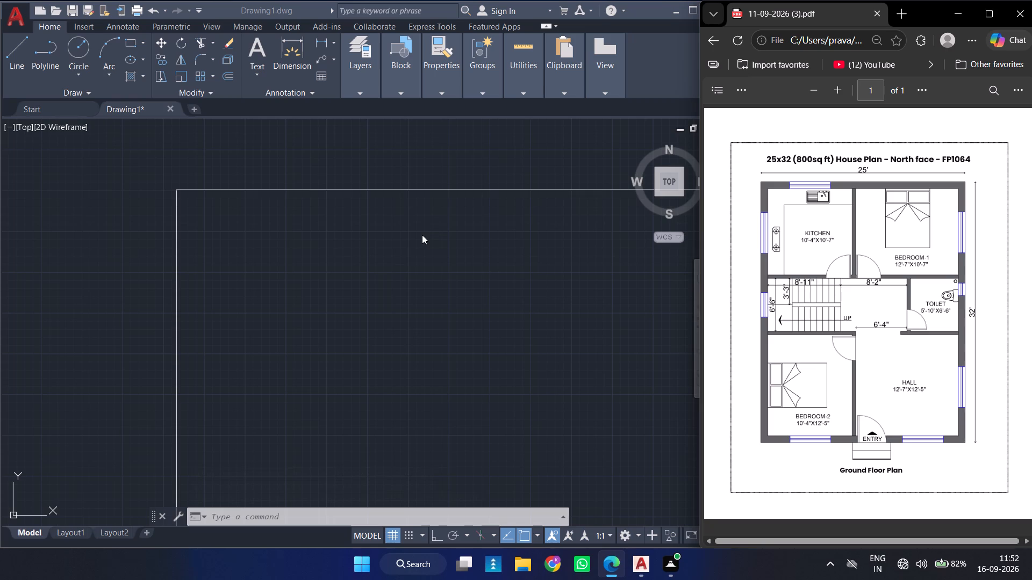
left_click(422, 235)
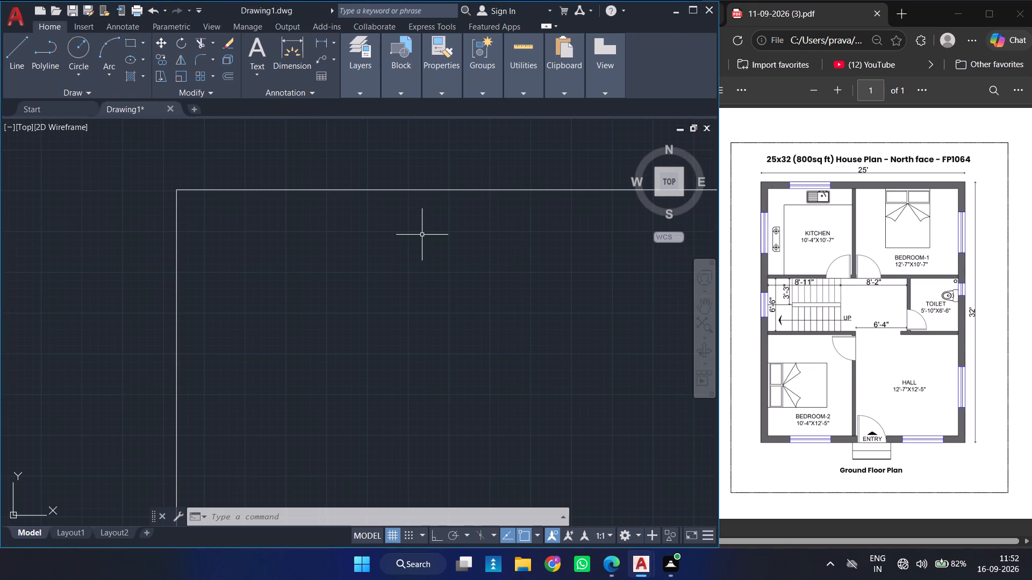
Offset the left vertical line 25' to the right to set the overall house width.
key("o")
key("Return")
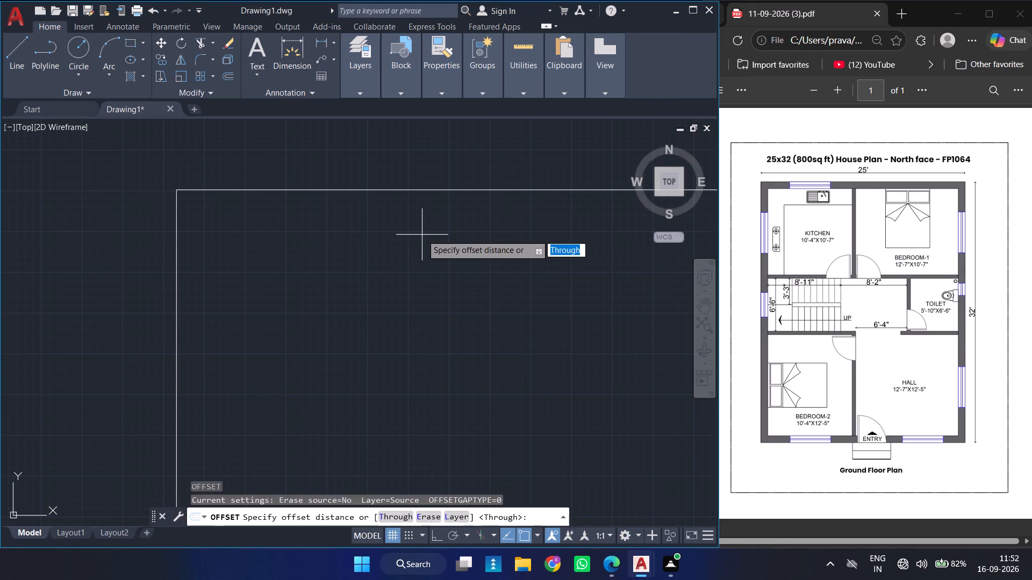
key("2")
key("5")
key("apostrophe")
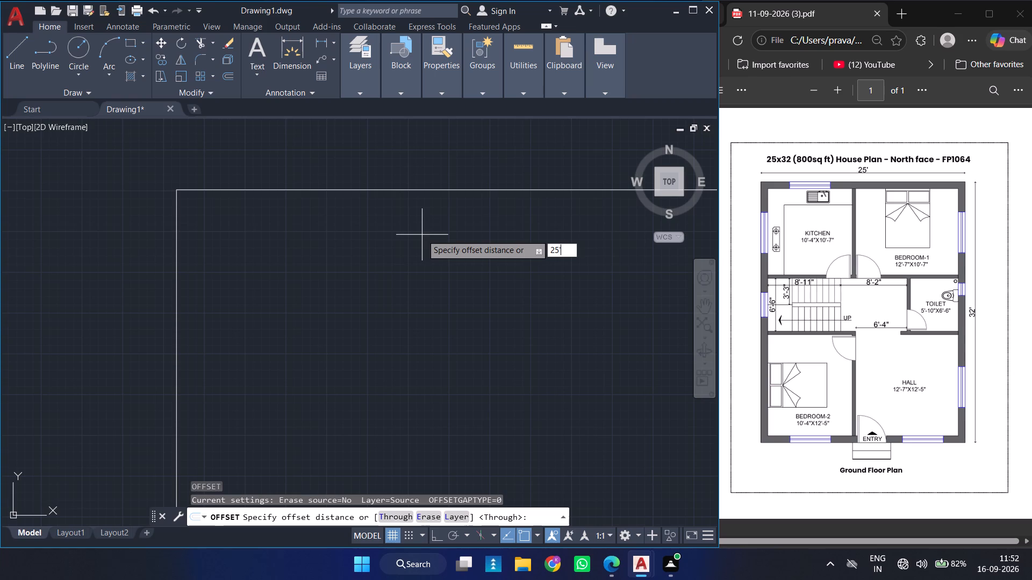
key("Return")
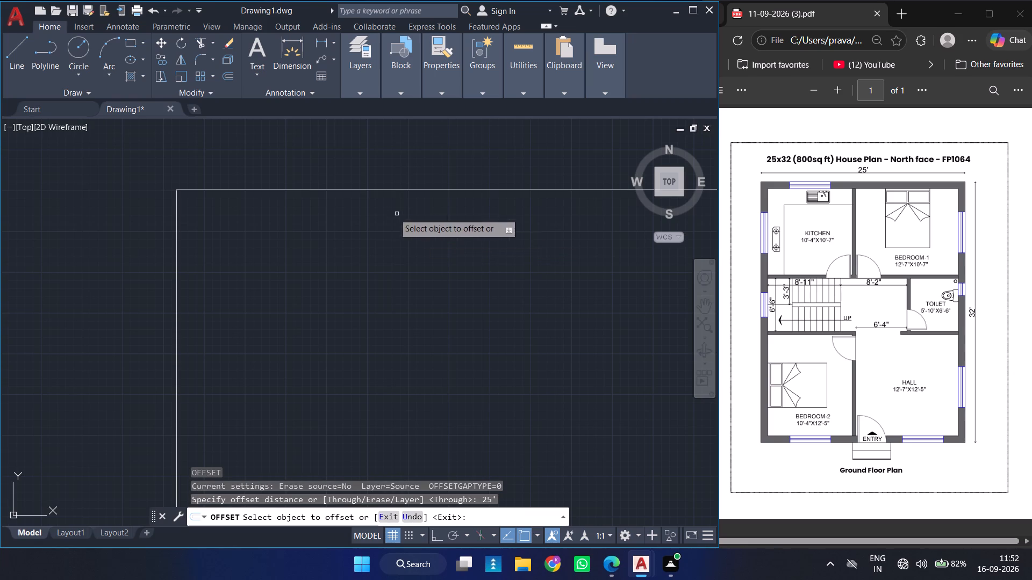
left_click(177, 267)
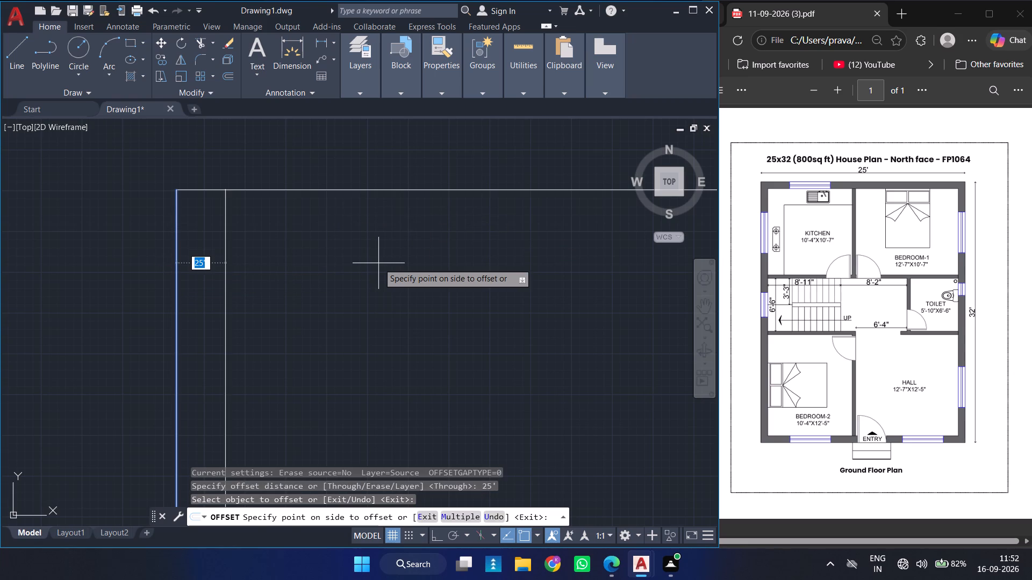
left_click(378, 263)
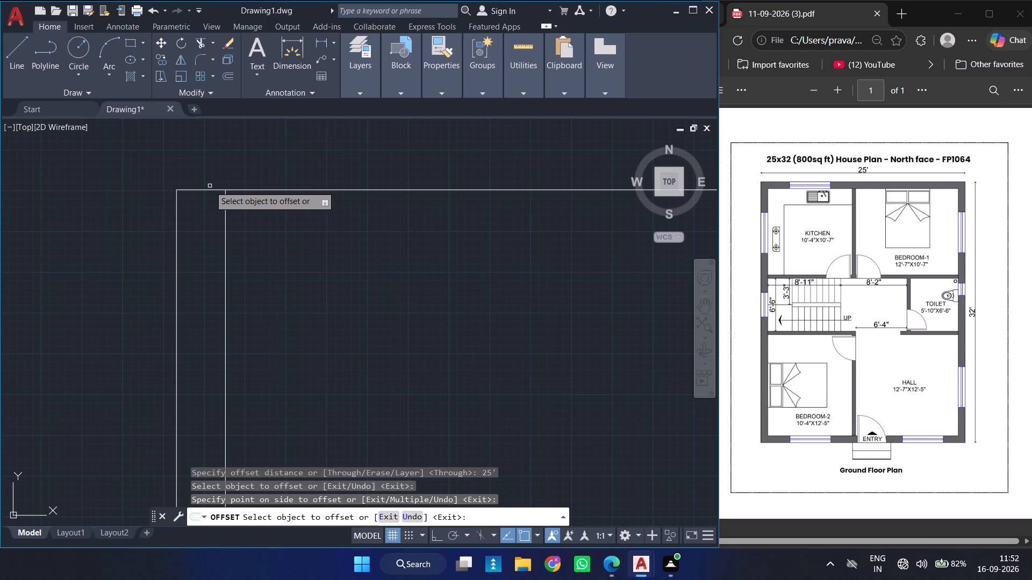
scroll(210, 186, "up", 3, "ctrl")
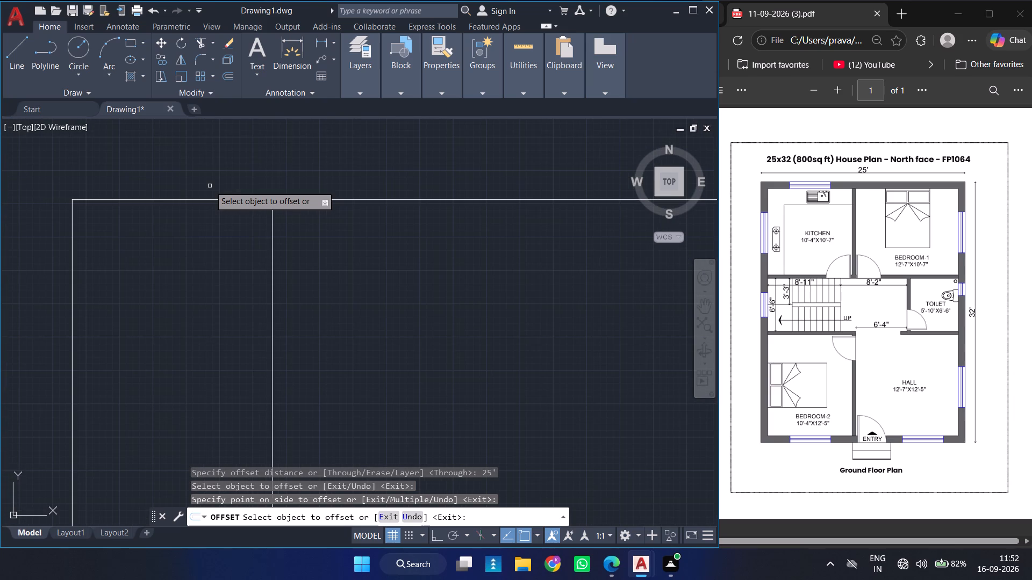
key("Escape")
Trim the top horizontal line beyond the right vertical line to form the upper-right corner.
type("TR")
key("Return")
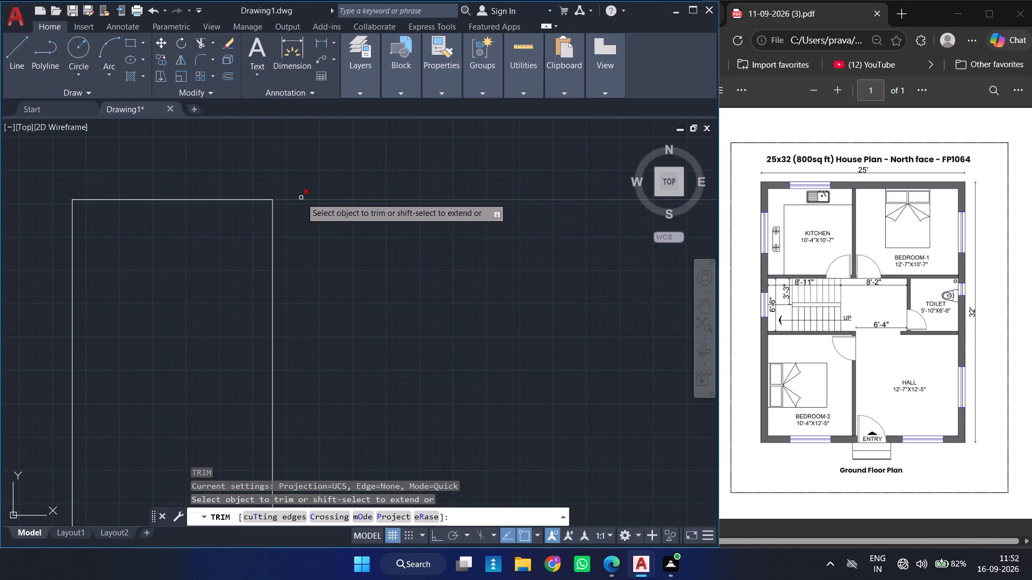
left_click(301, 198)
key("Escape")
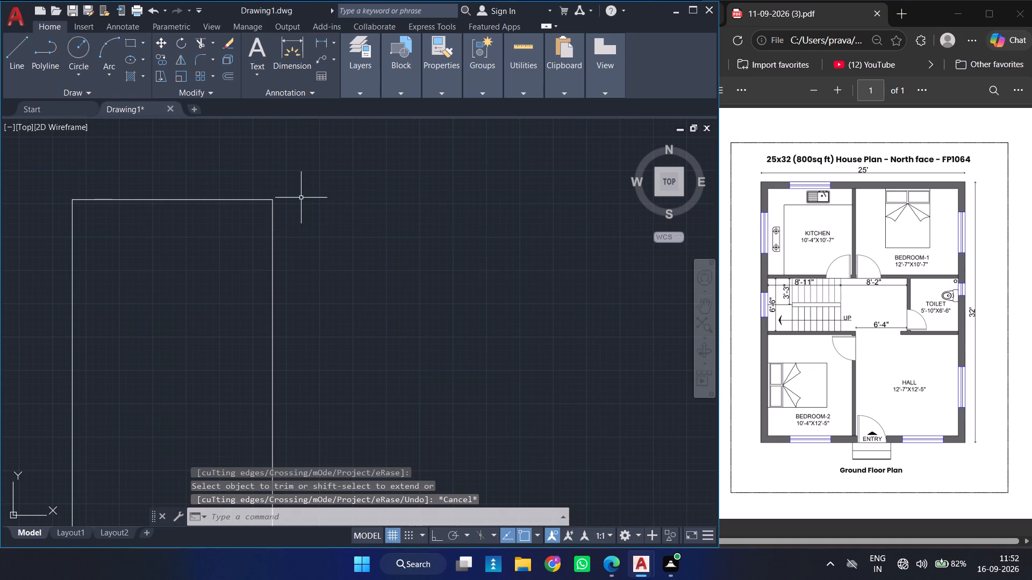
Offset the top horizontal line 32' downward to set the overall house depth.
key("o")
key("Return")
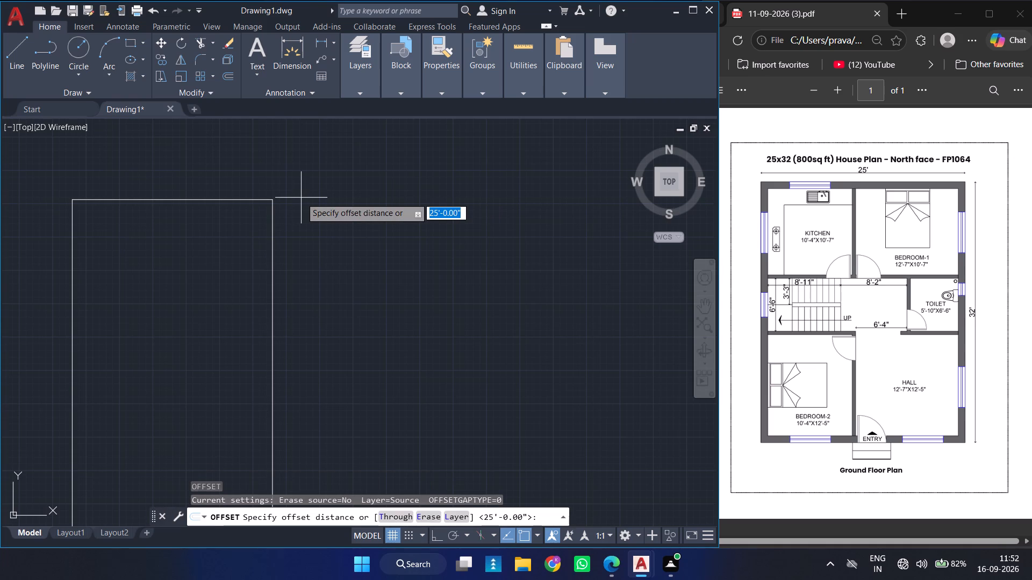
type("32")
key("apostrophe")
key("Return")
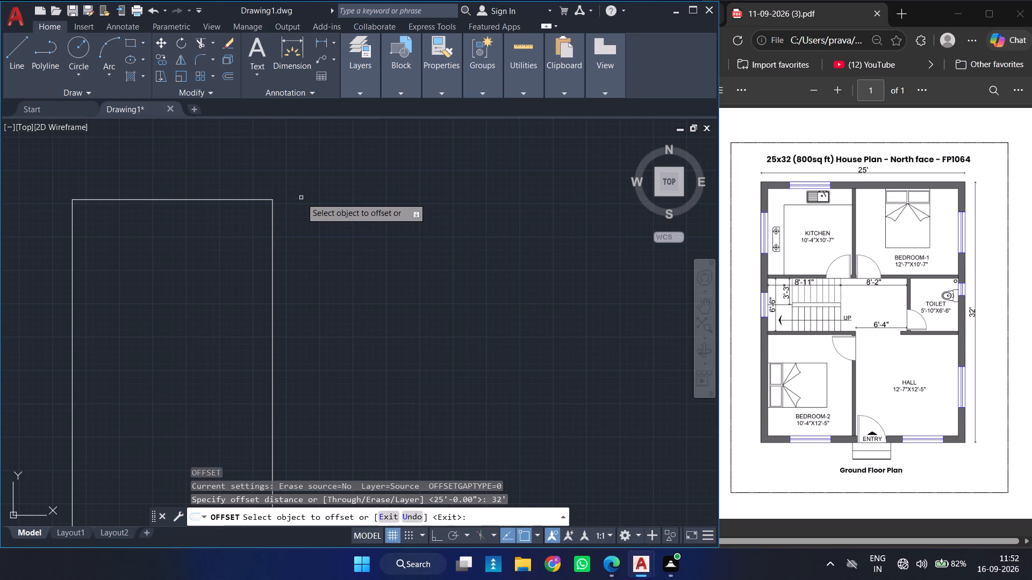
left_click(234, 199)
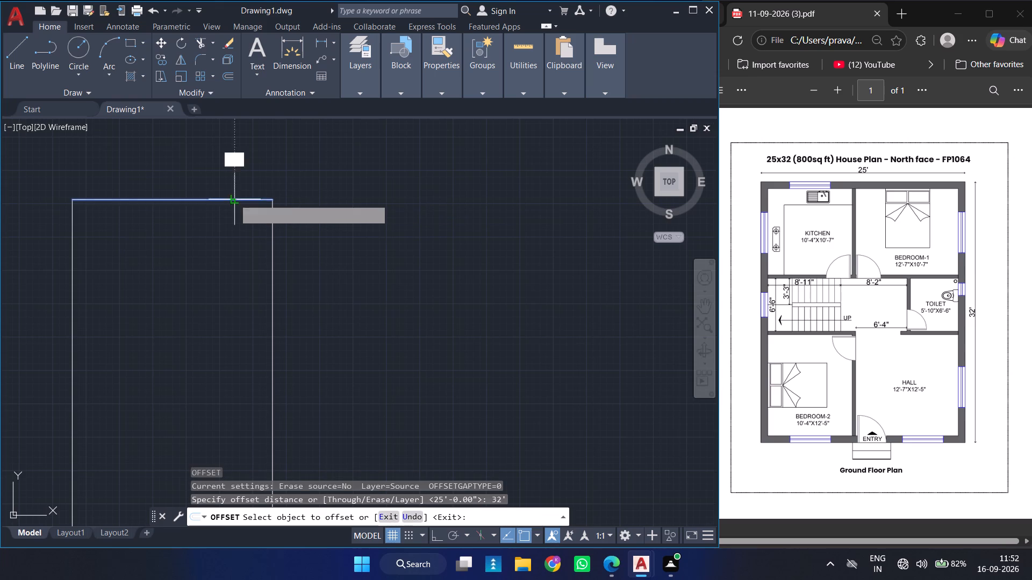
left_click(246, 309)
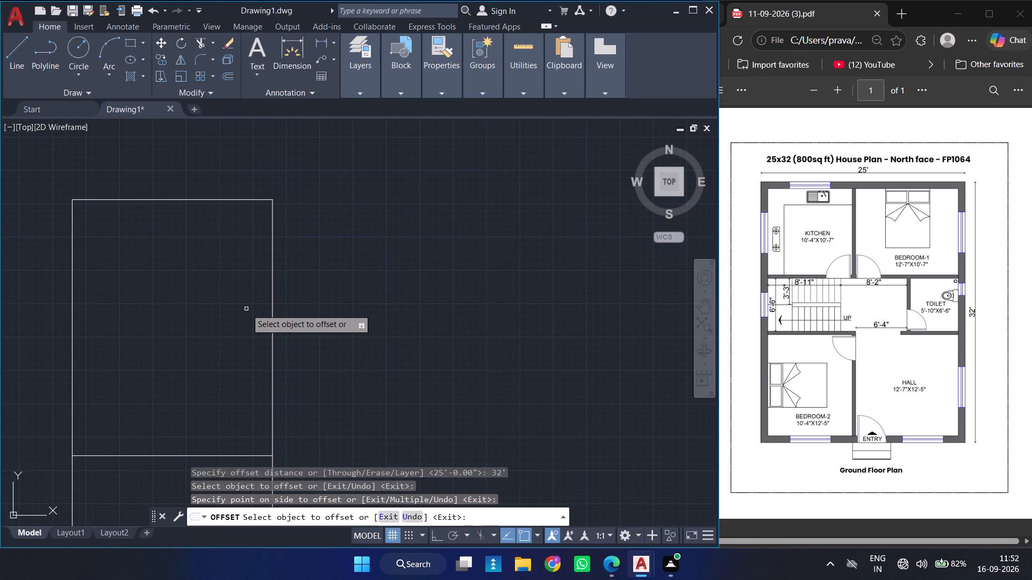
key("Escape")
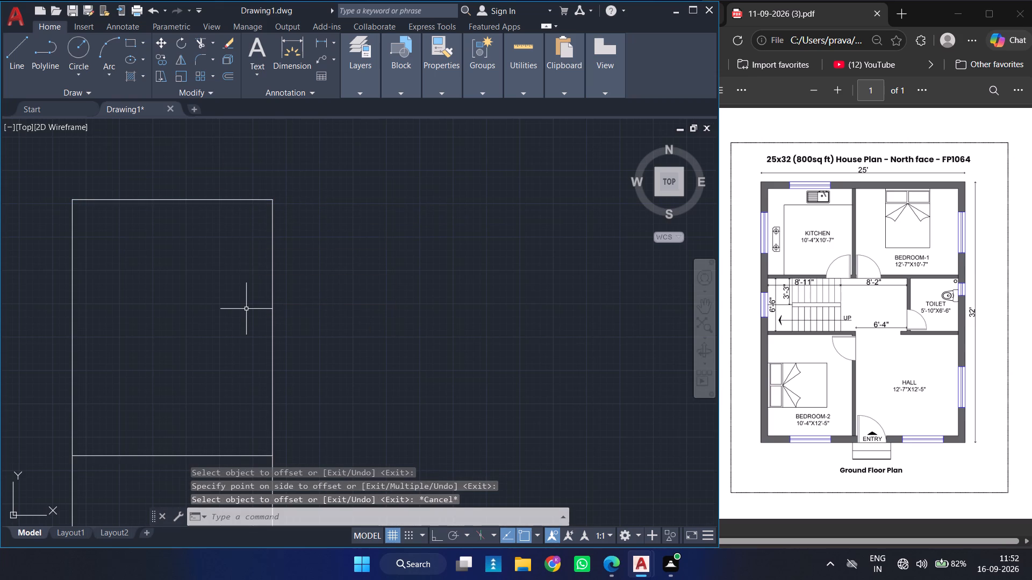
Trim both vertical lines below the bottom horizontal line to close the 25' x 32' outline.
type("TR")
key("space")
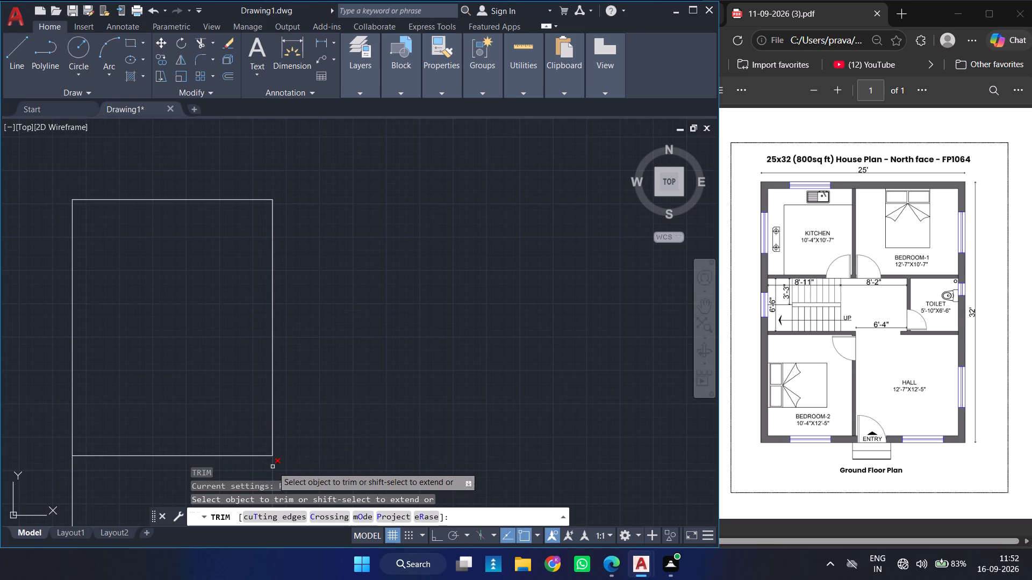
left_click(273, 467)
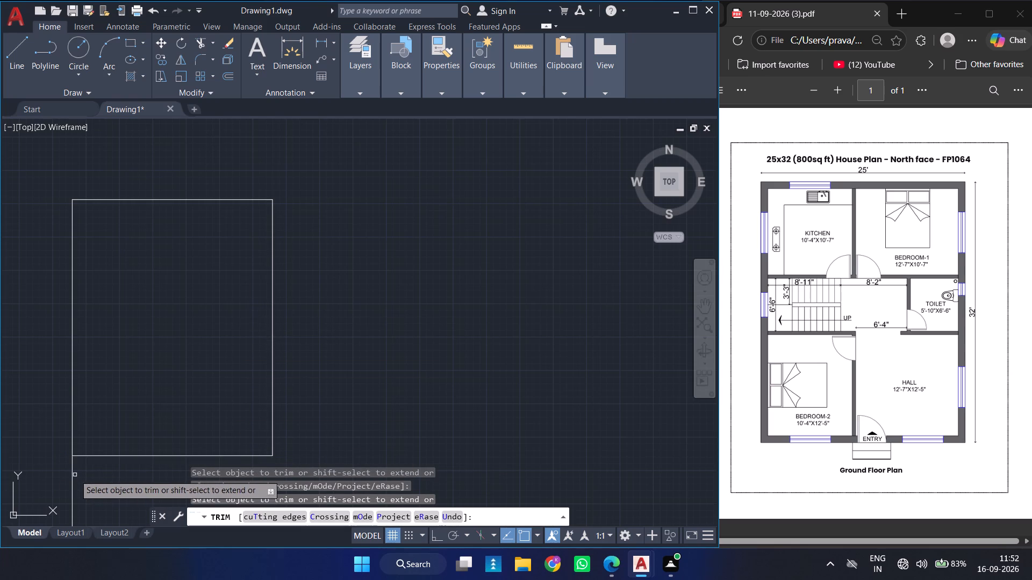
left_click(72, 473)
scroll(366, 380, "down", 2, "ctrl")
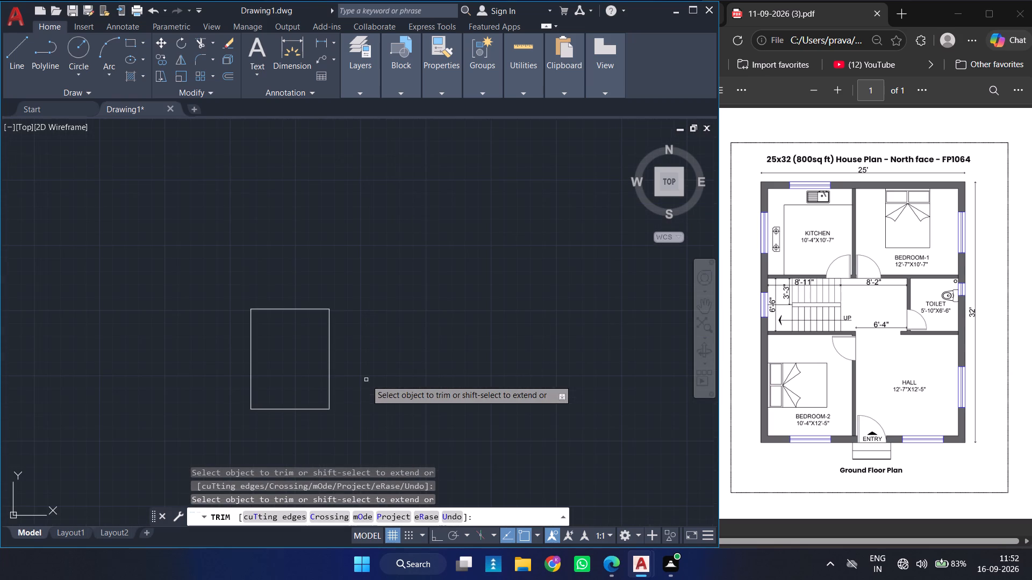
scroll(204, 407, "up", 2, "ctrl")
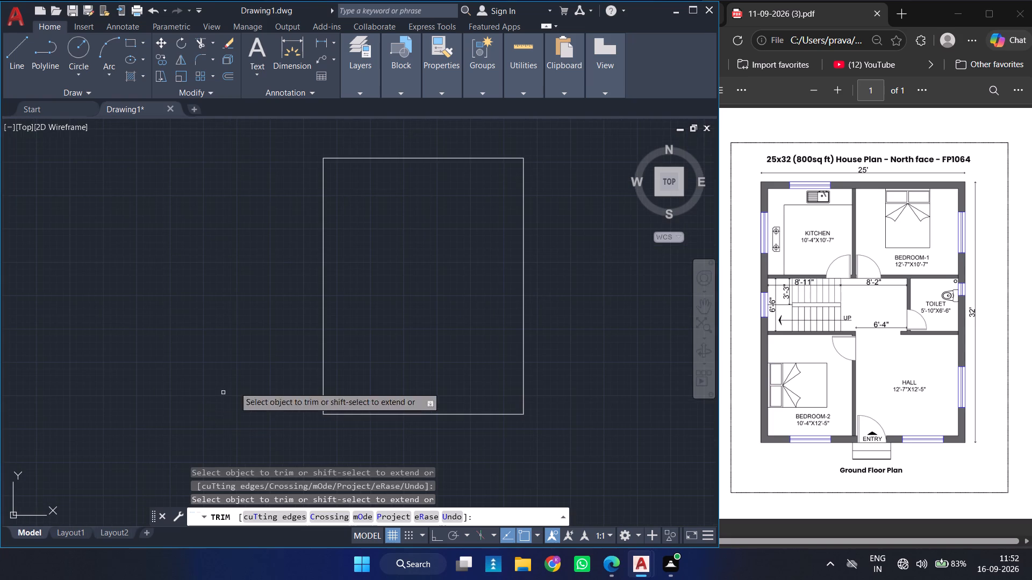
key("Escape")
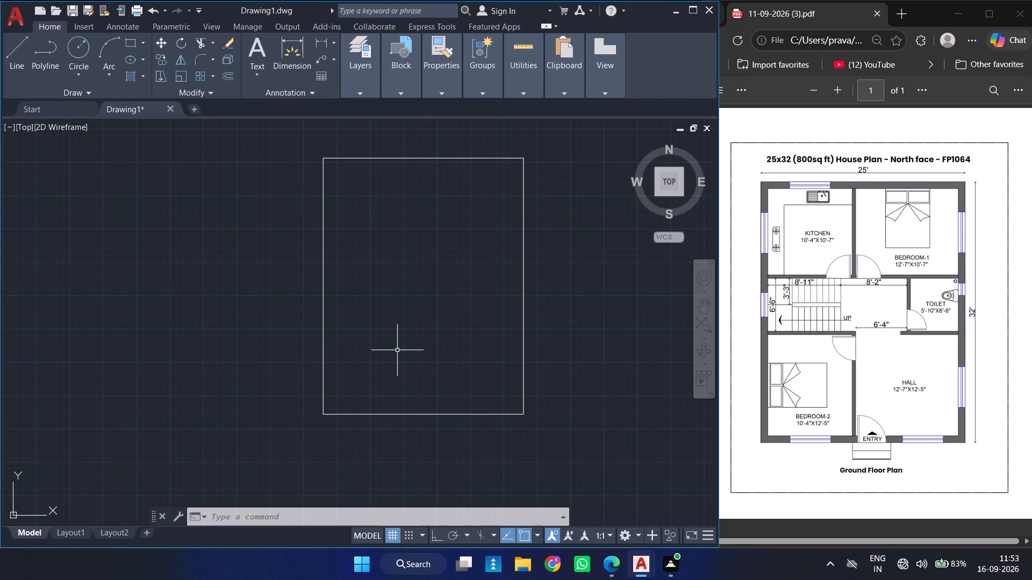
Offset the top and left outline edges 9" inward for the outer wall thickness.
key("o")
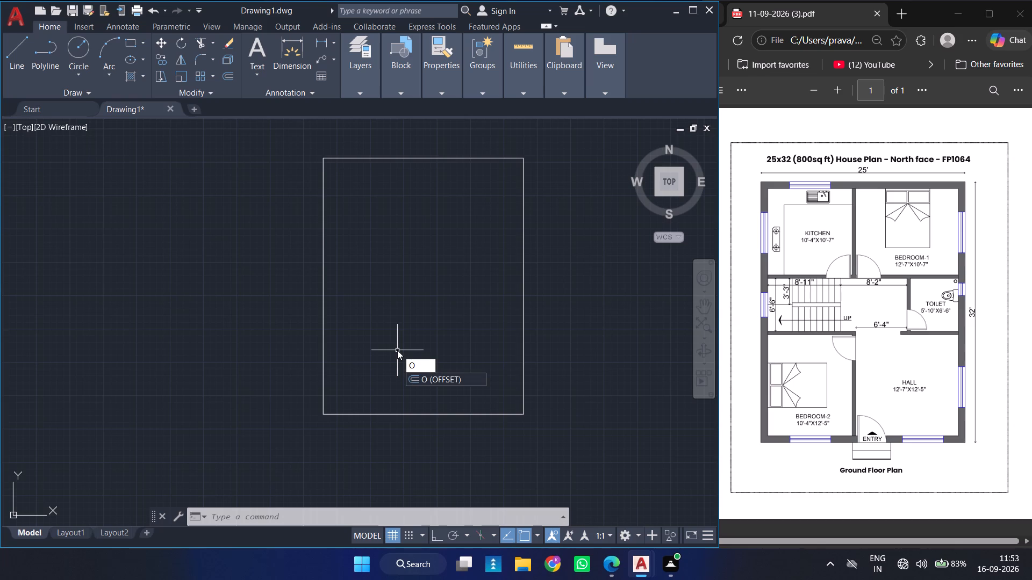
key("Return")
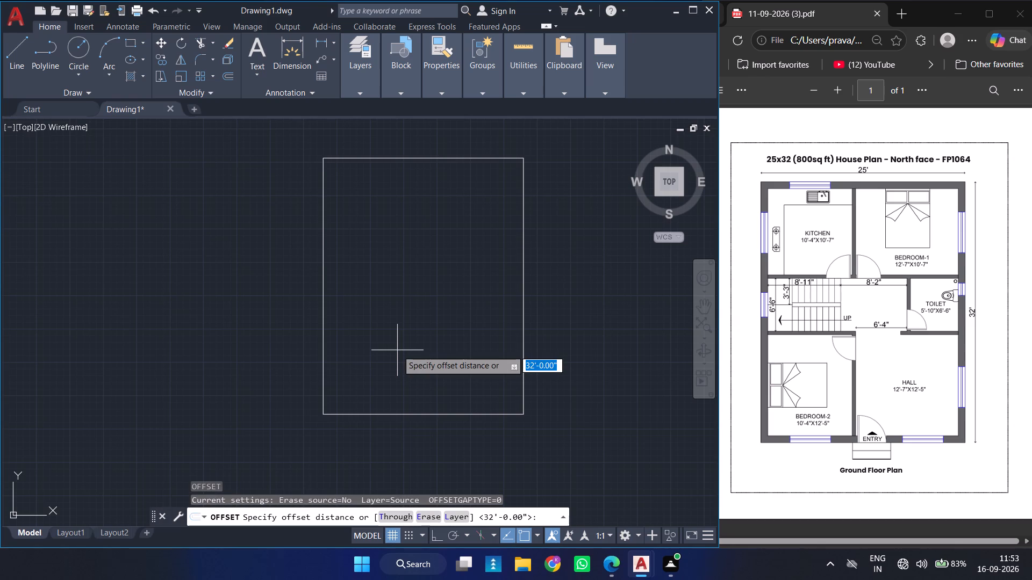
key("9")
key("Return")
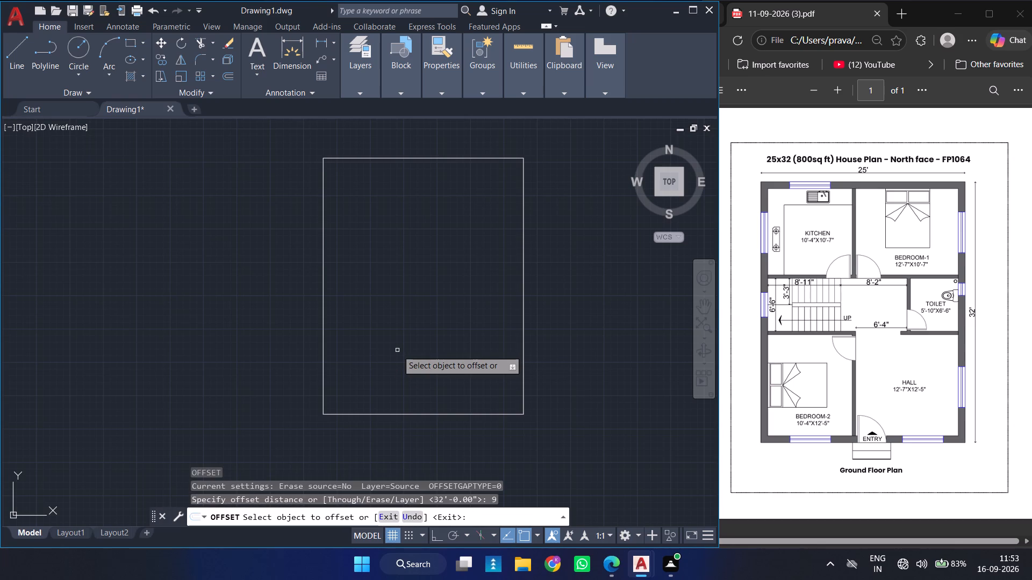
left_click(378, 156)
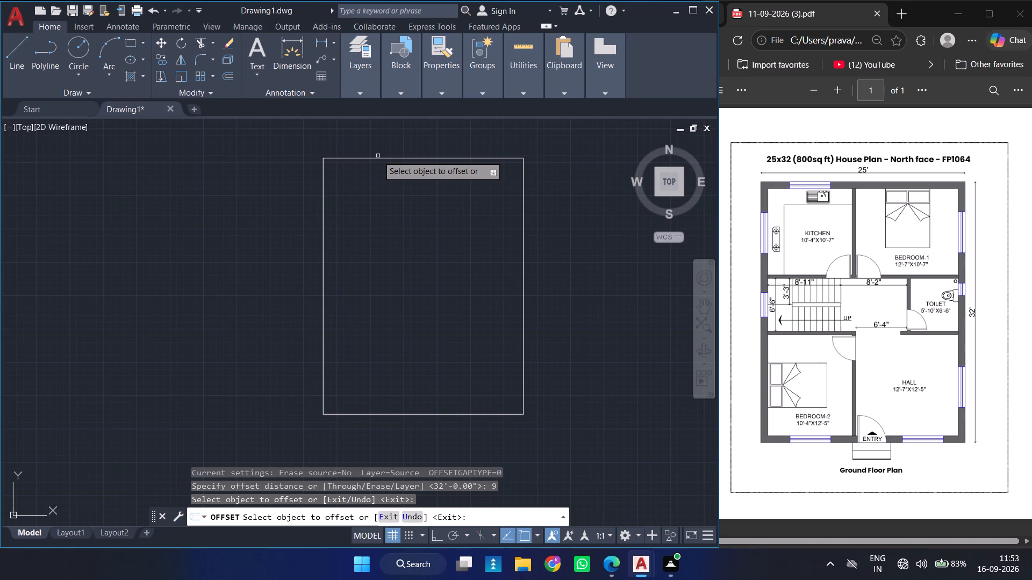
left_click(376, 158)
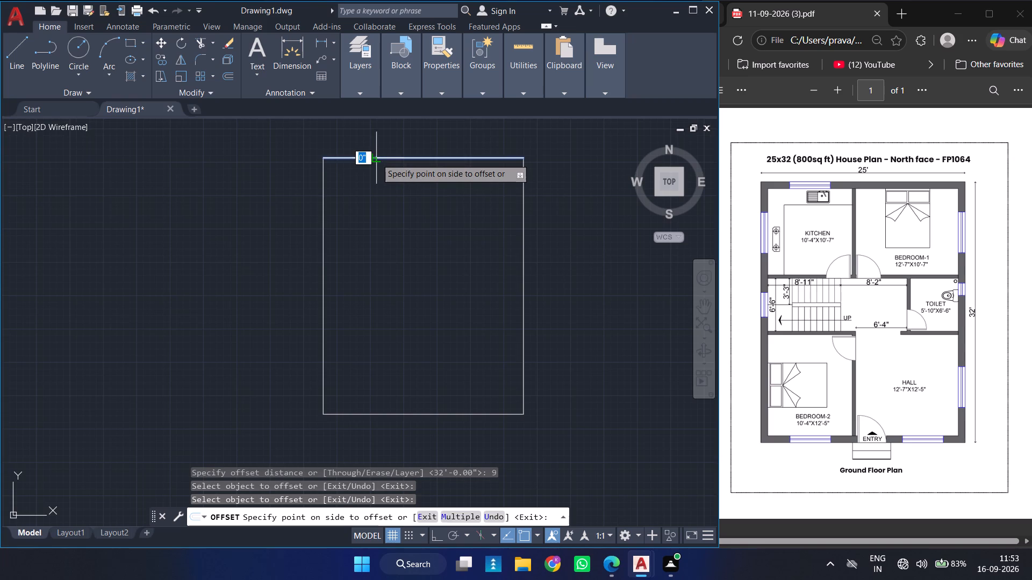
left_click(387, 202)
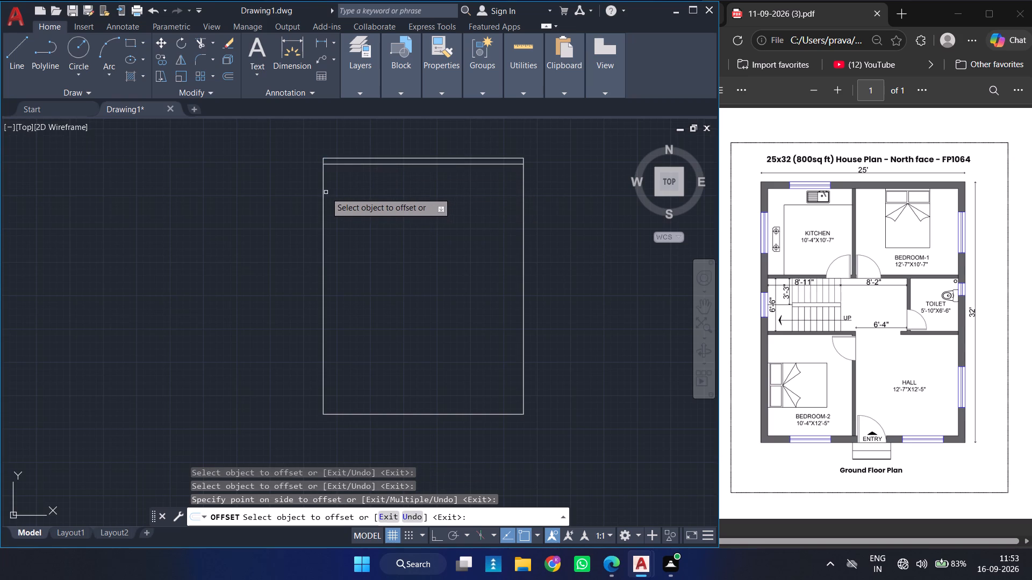
left_click(324, 191)
left_click(391, 199)
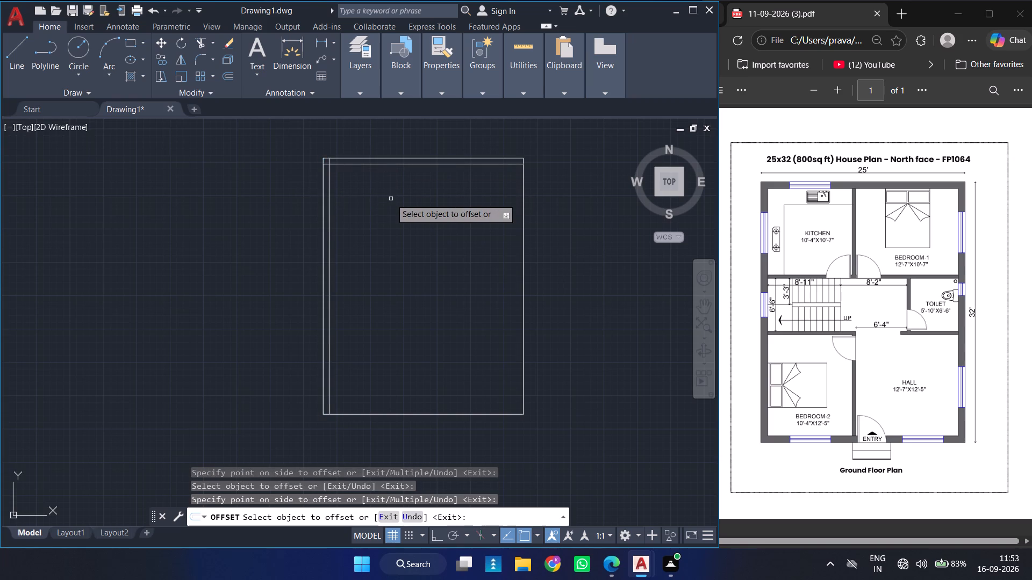
key("Escape")
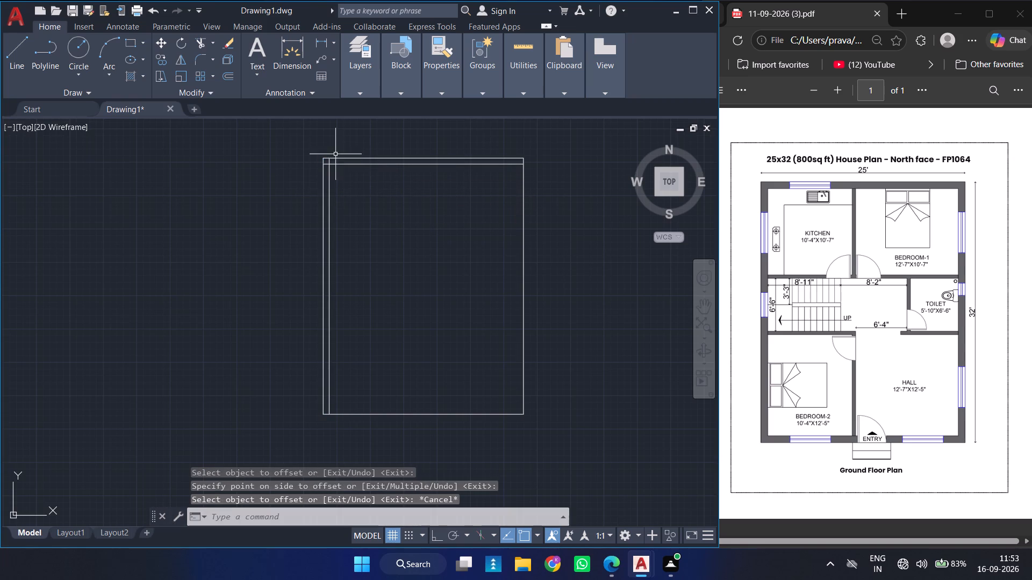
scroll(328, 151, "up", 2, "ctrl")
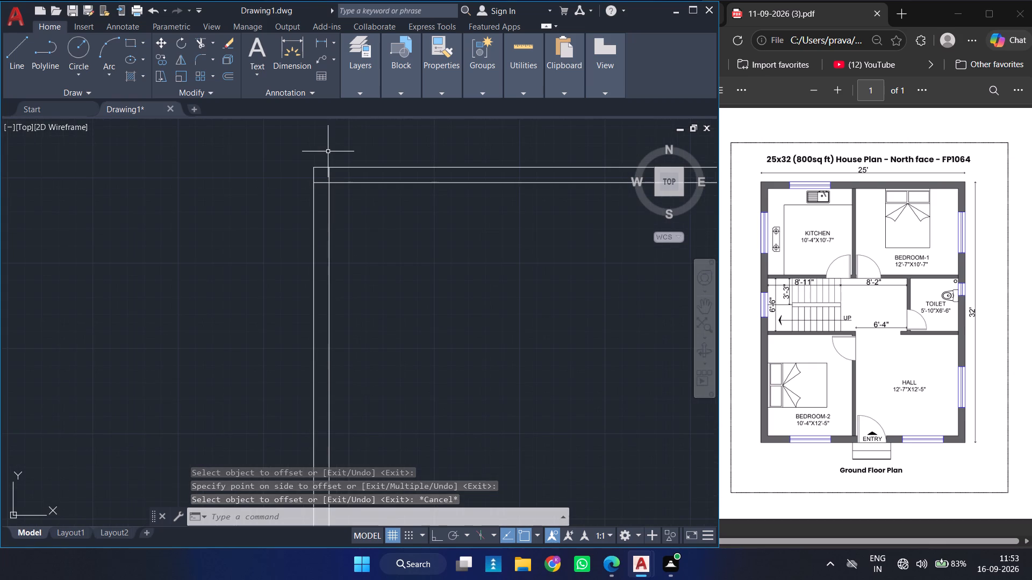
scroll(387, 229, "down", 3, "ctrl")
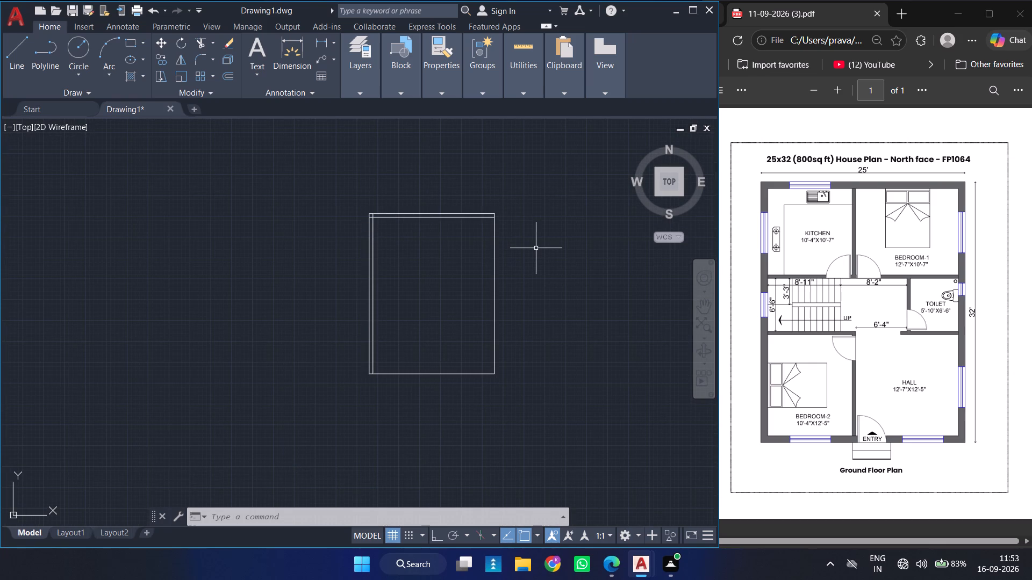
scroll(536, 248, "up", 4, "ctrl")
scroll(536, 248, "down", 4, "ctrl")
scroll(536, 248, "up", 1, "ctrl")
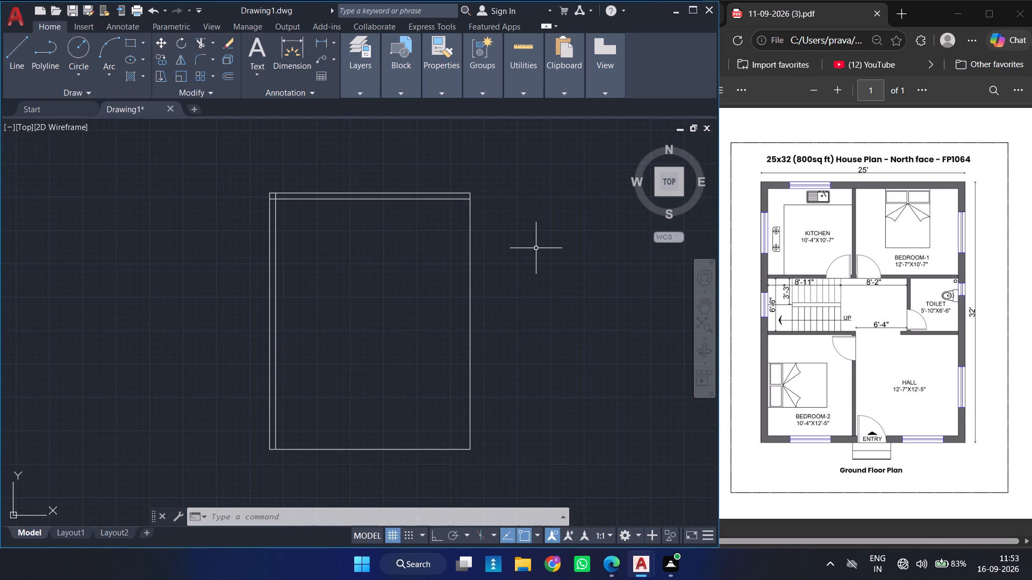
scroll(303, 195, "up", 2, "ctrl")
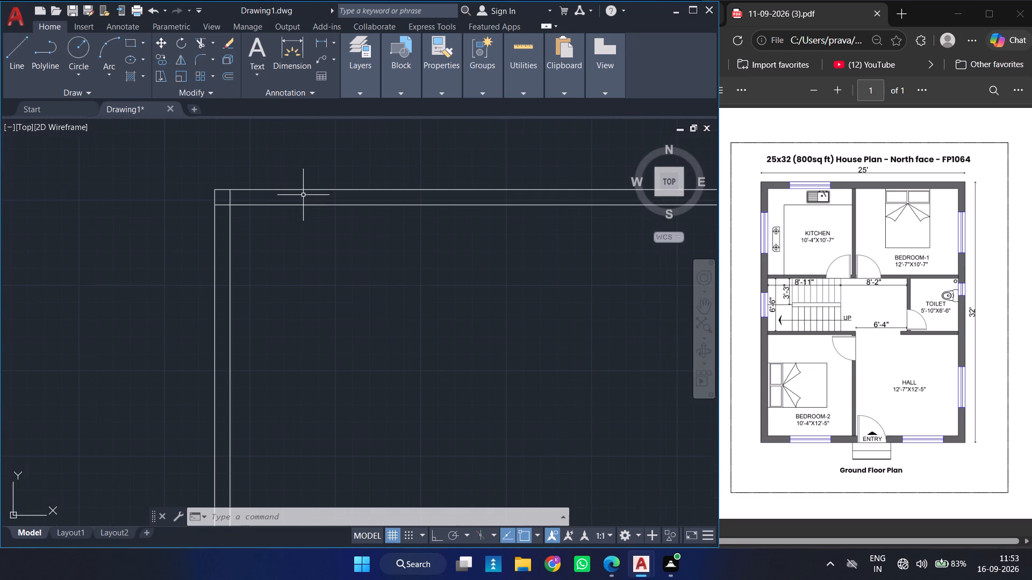
Trim the overlapping inner wall lines at the upper-left corner of the outline.
key("Escape")
type("TR")
key("space")
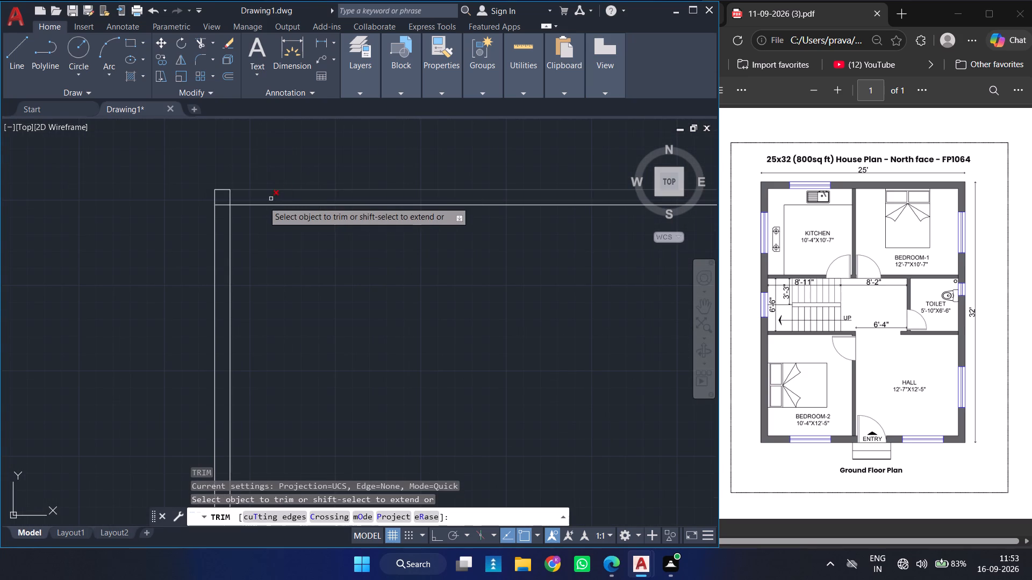
left_click(229, 200)
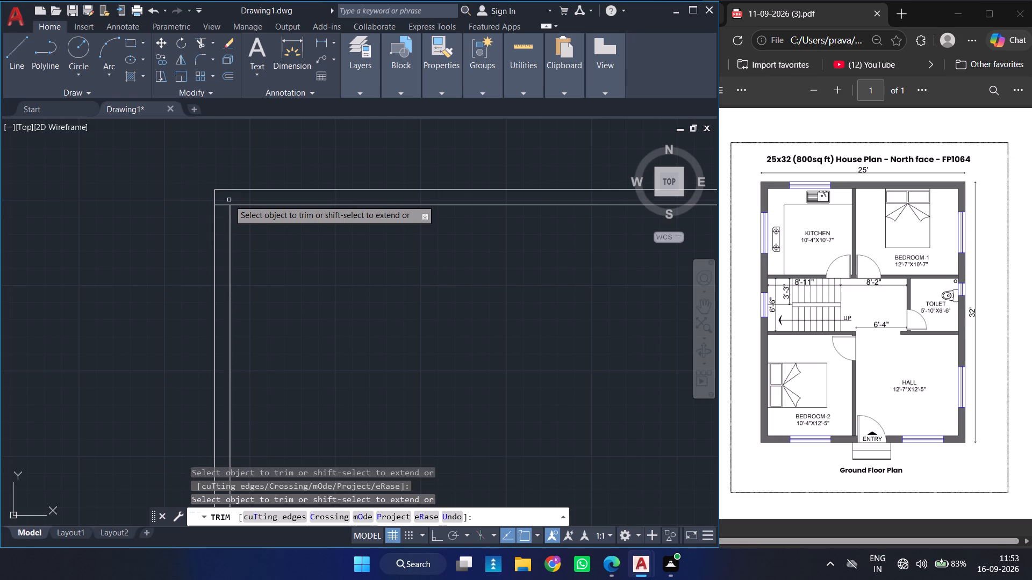
left_click(222, 206)
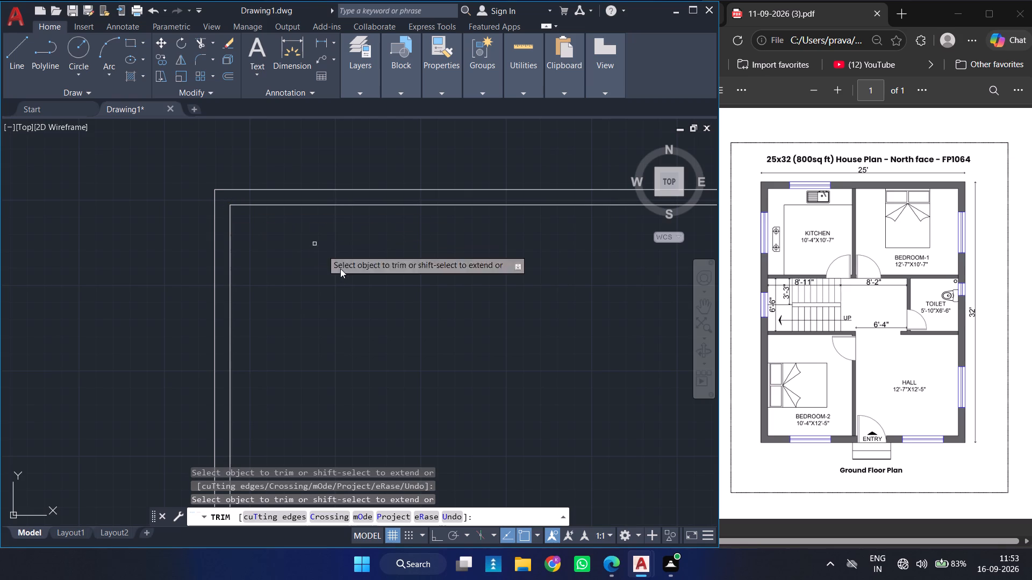
key("Escape")
scroll(342, 270, "down", 3, "ctrl")
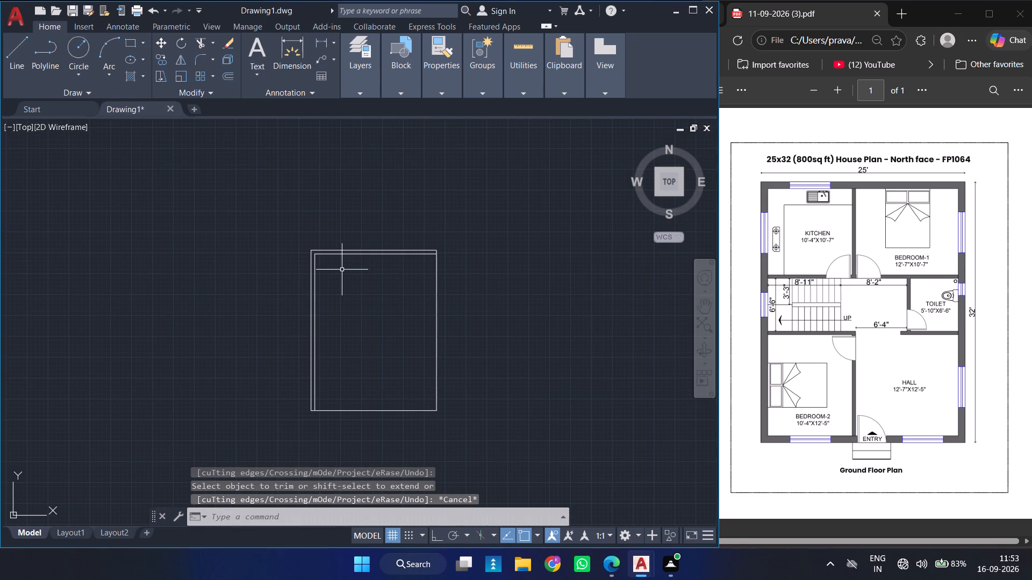
Offset the right and bottom outline edges 9" inward for the outer wall thickness.
left_click(419, 261)
key("o")
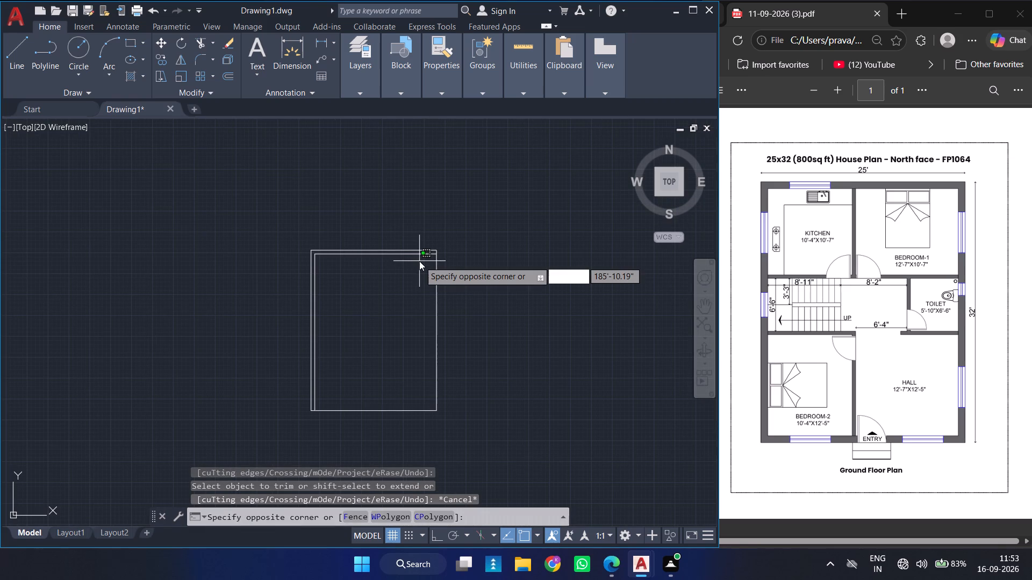
key("Return")
key("space")
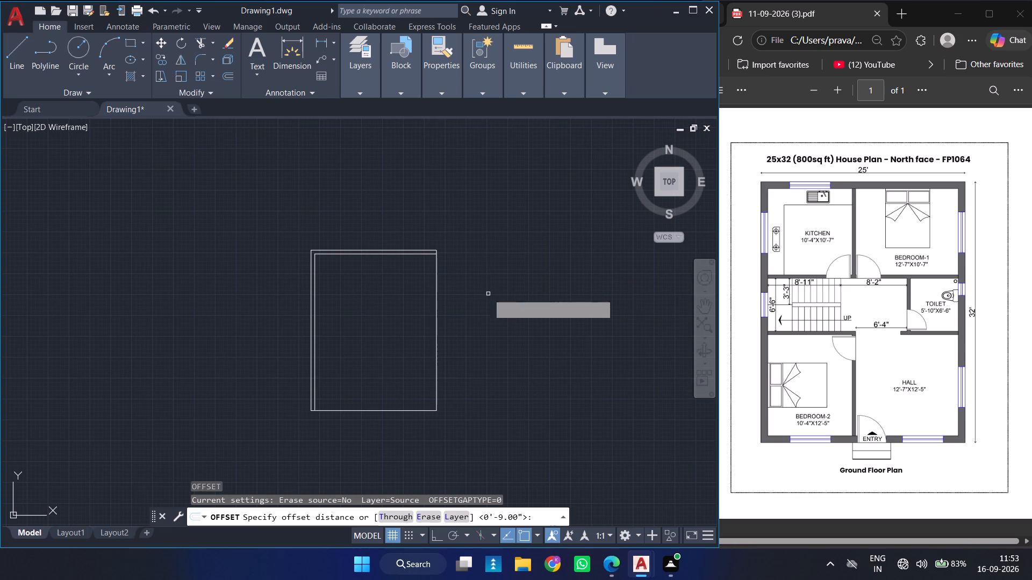
left_click(436, 310)
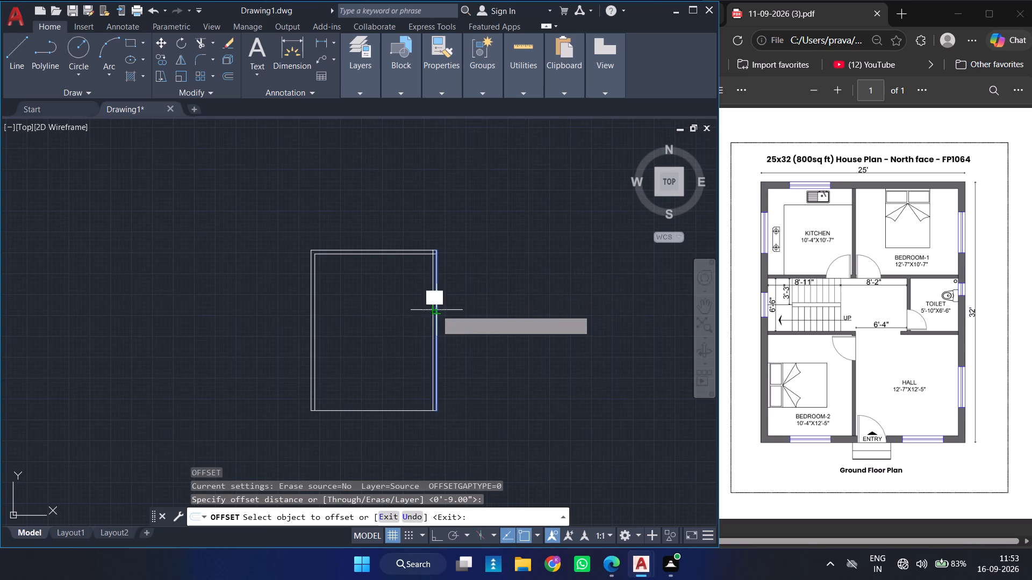
left_click(412, 305)
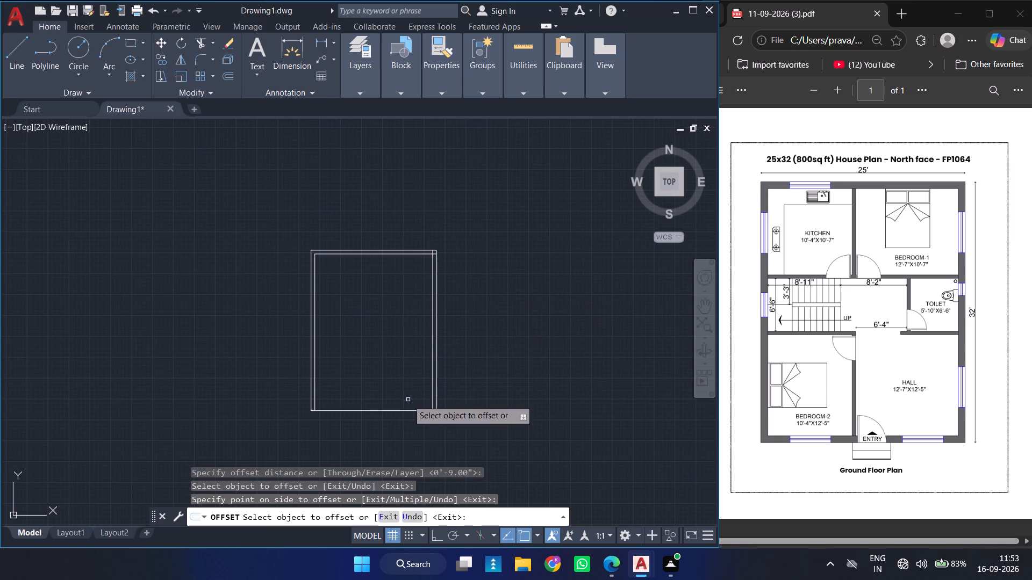
left_click(416, 411)
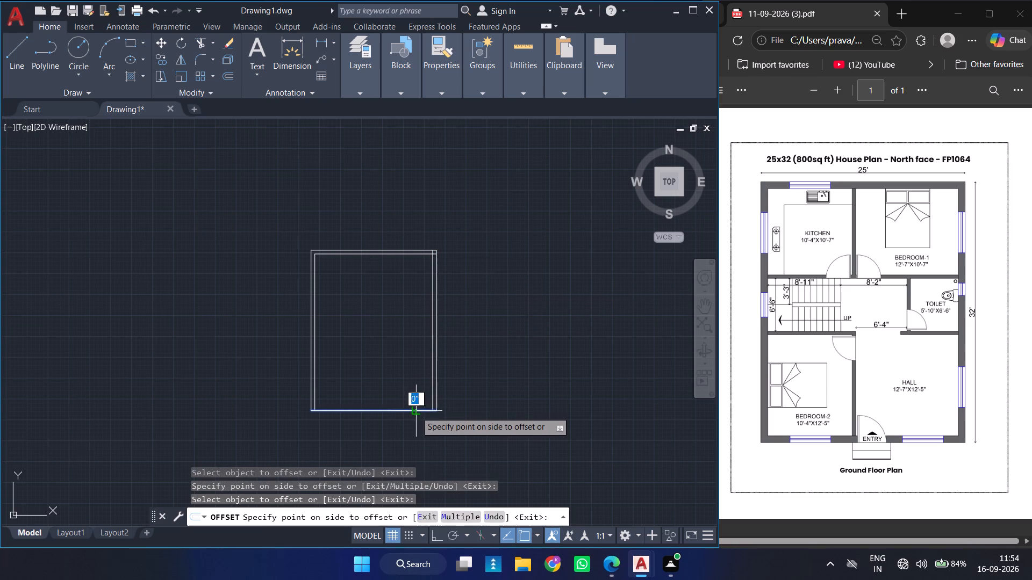
left_click(420, 360)
key("Escape")
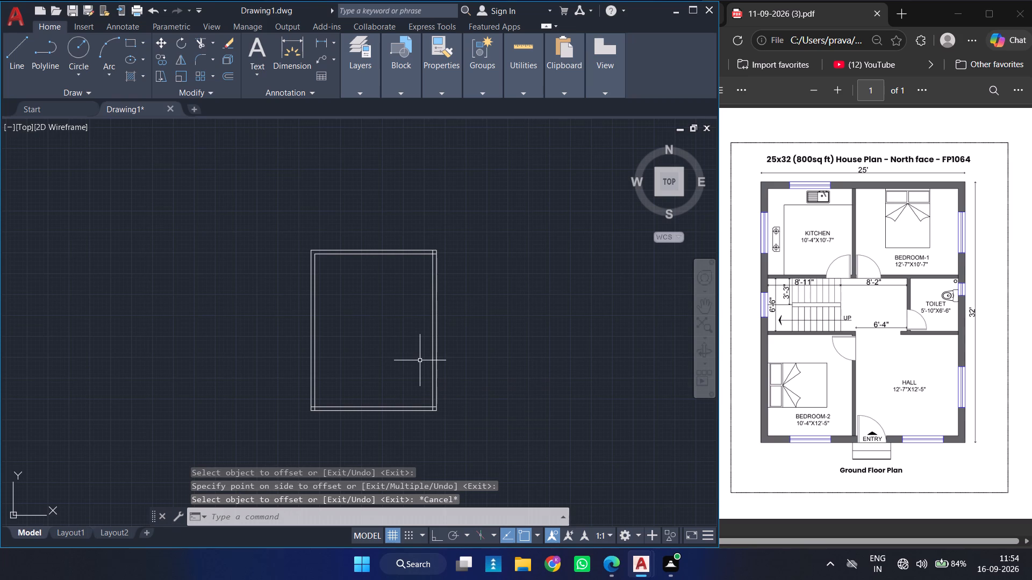
Trim the overlapping inner wall lines at the upper-right corner of the outline.
type("TR")
key("space")
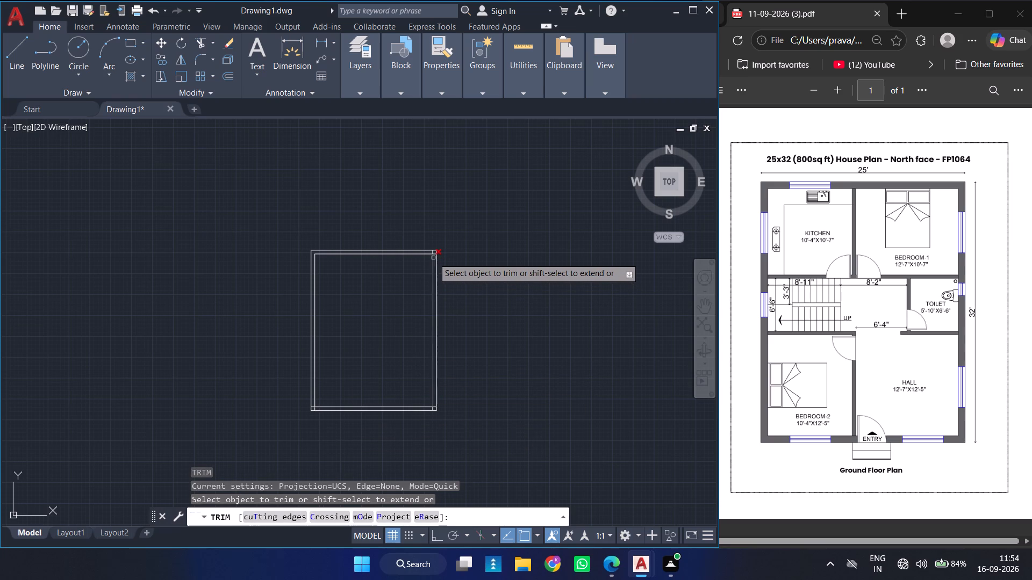
scroll(433, 258, "up", 5, "ctrl")
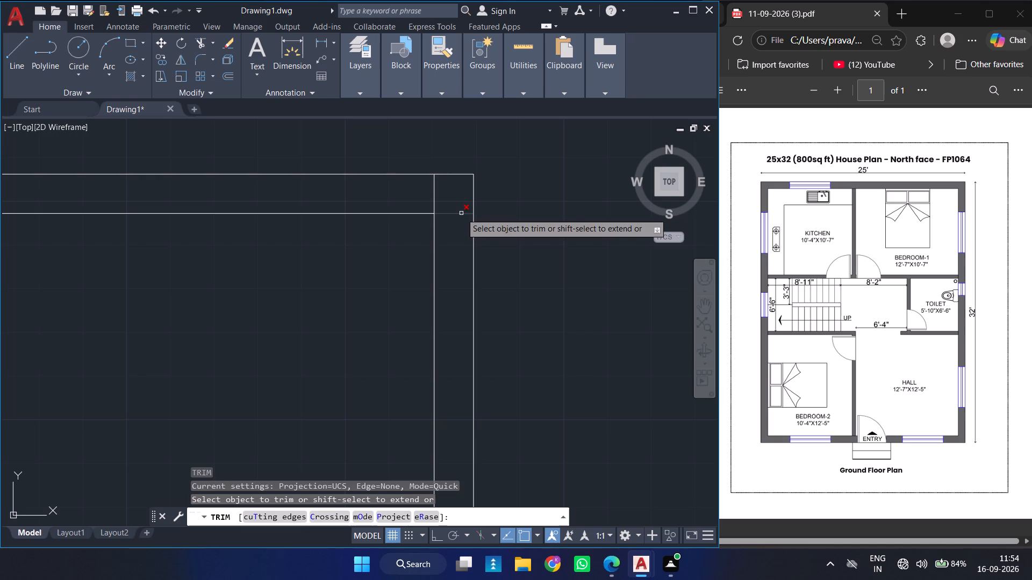
left_click(461, 213)
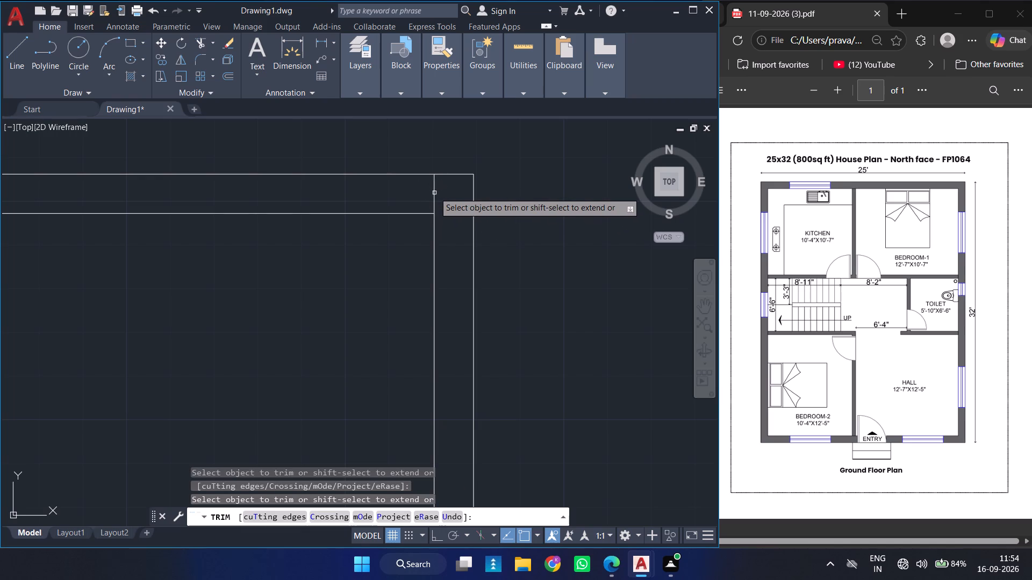
left_click(434, 192)
scroll(412, 215, "down", 1, "ctrl")
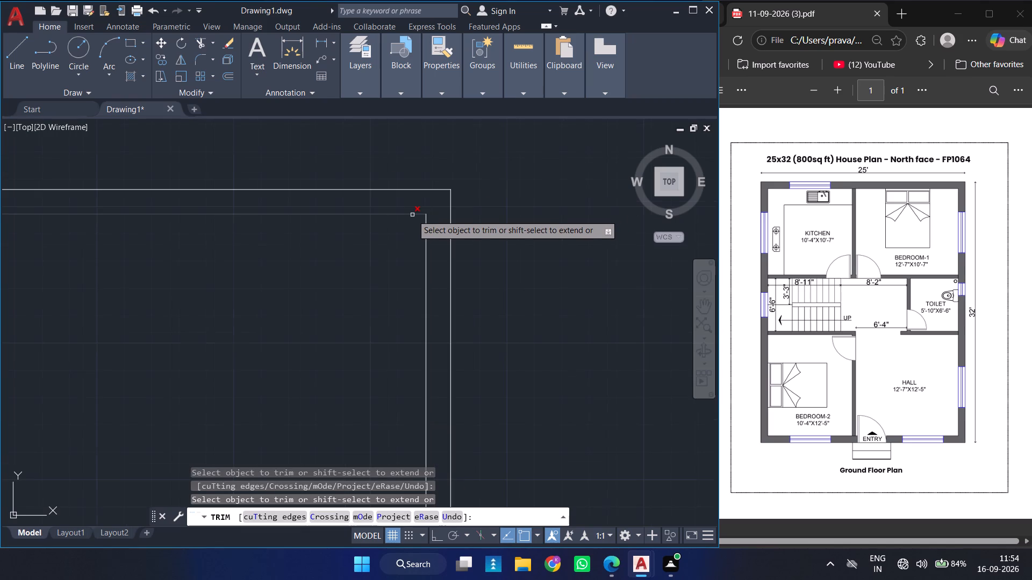
scroll(562, 220, "down", 3, "ctrl")
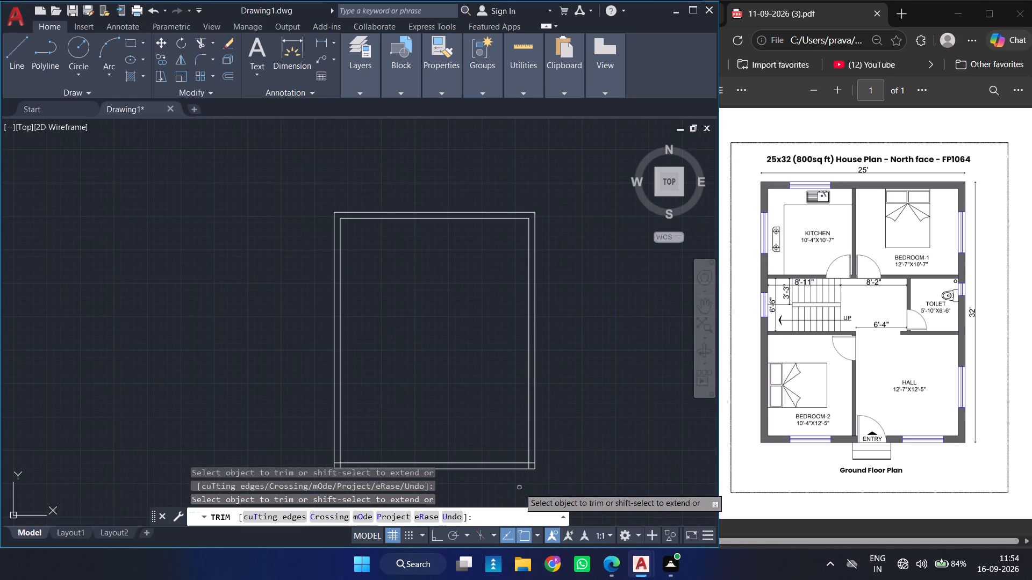
Trim the overlapping inner wall lines at the lower-right and lower-left corners of the outline.
scroll(532, 474, "up", 3, "ctrl")
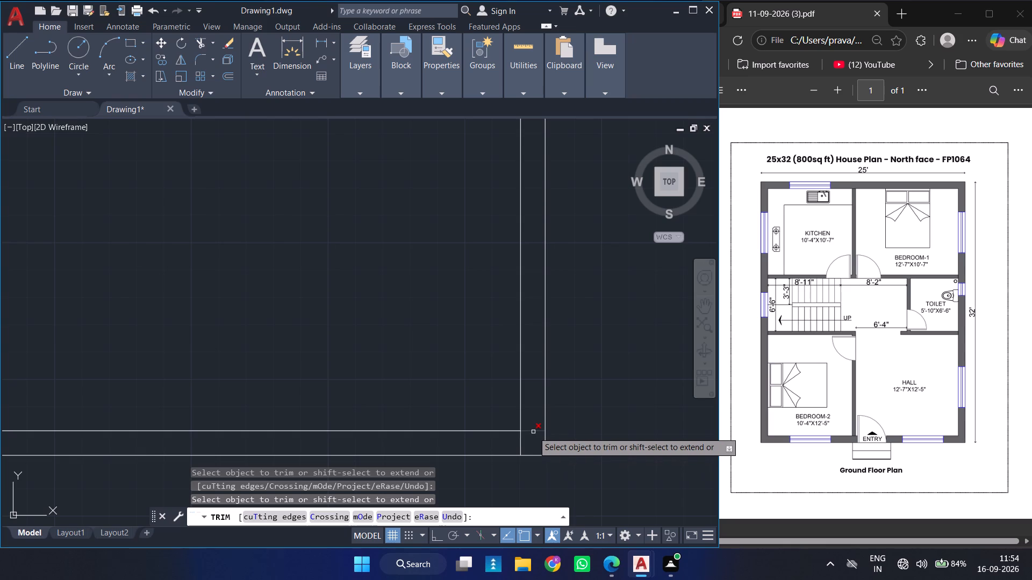
left_click(533, 432)
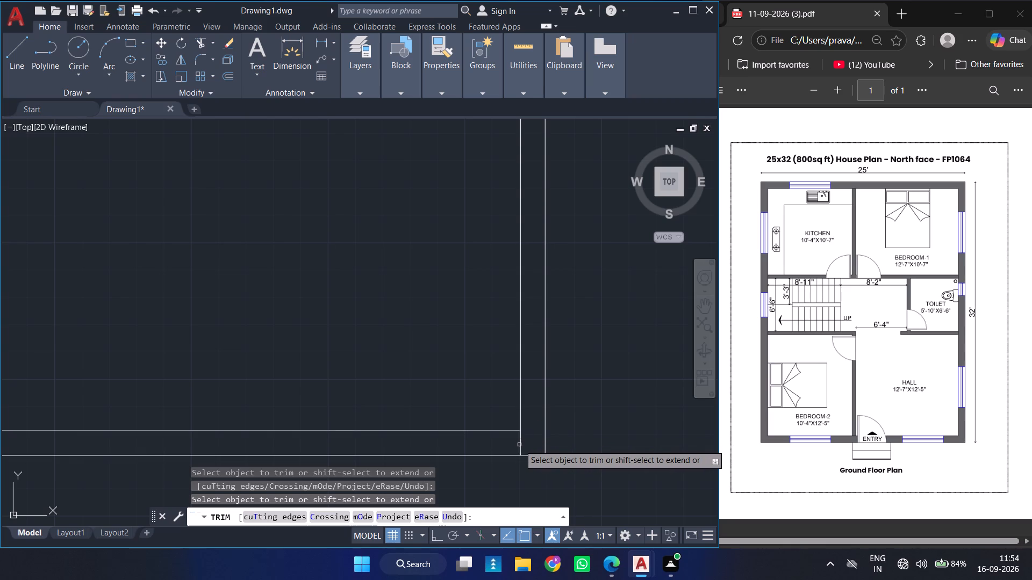
left_click(521, 445)
scroll(521, 445, "down", 4, "ctrl")
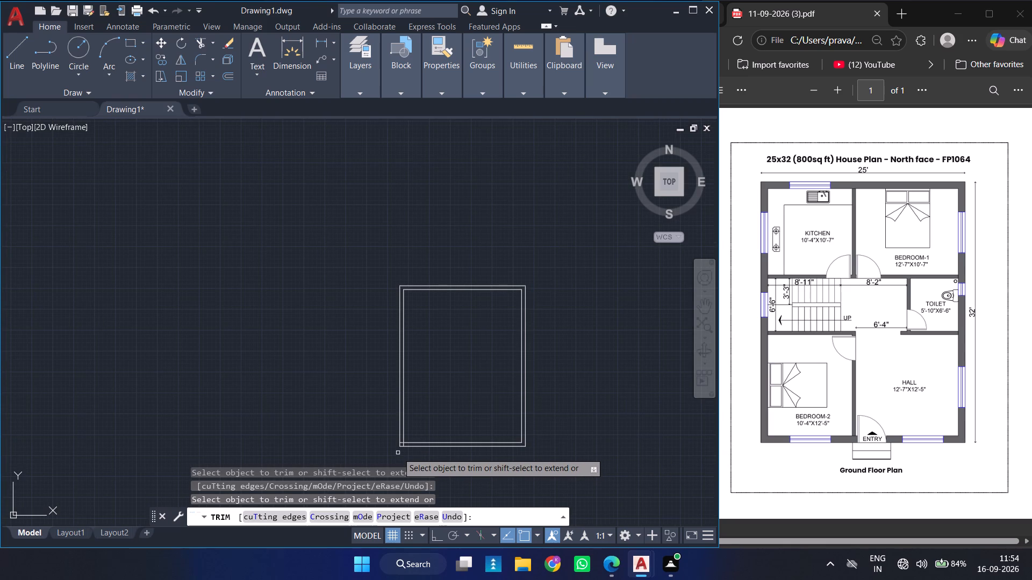
scroll(398, 453, "up", 4, "ctrl")
left_click(441, 404)
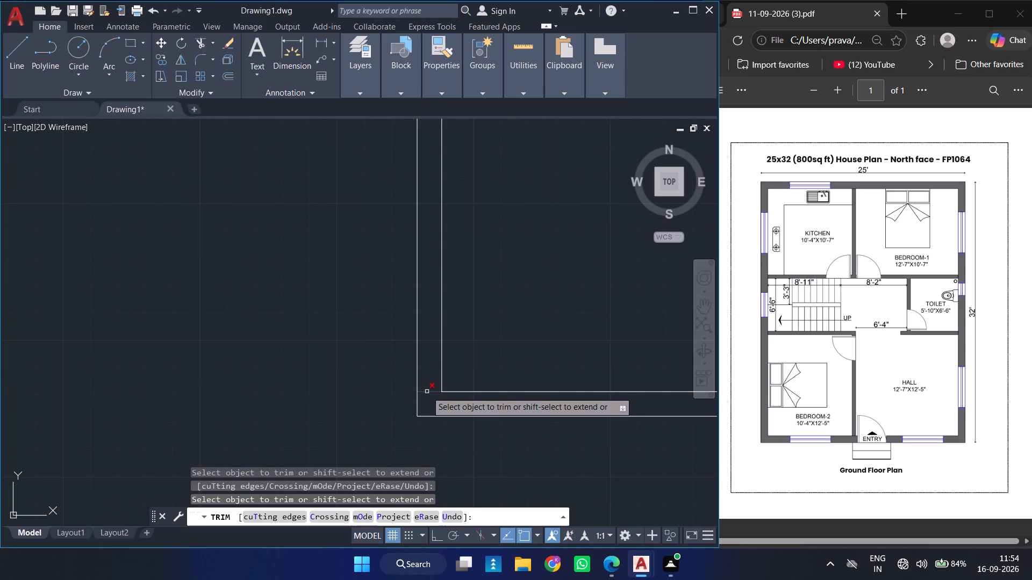
left_click(427, 392)
scroll(427, 392, "down", 4, "ctrl")
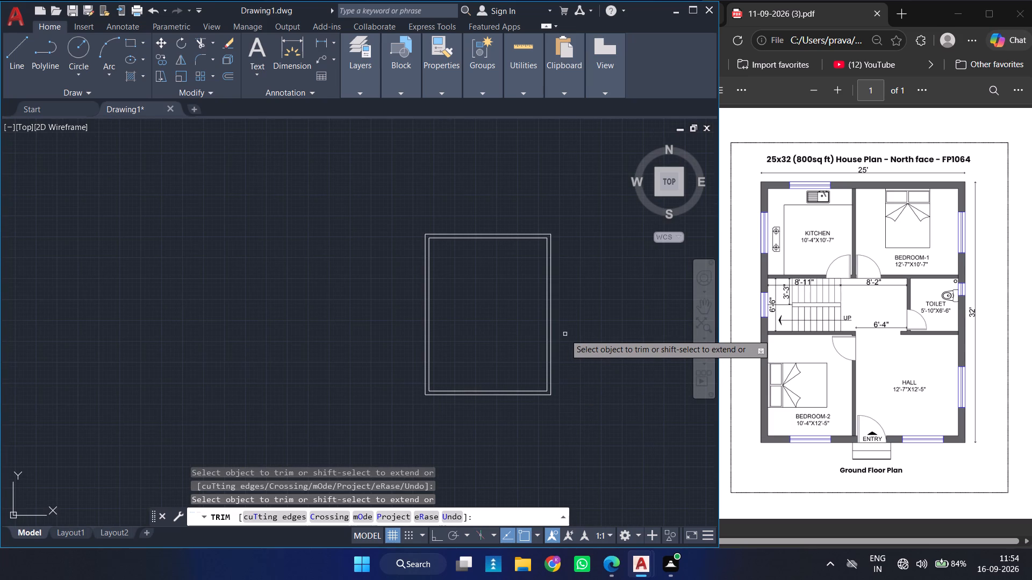
scroll(563, 335, "up", 3, "ctrl")
scroll(563, 335, "down", 2, "ctrl")
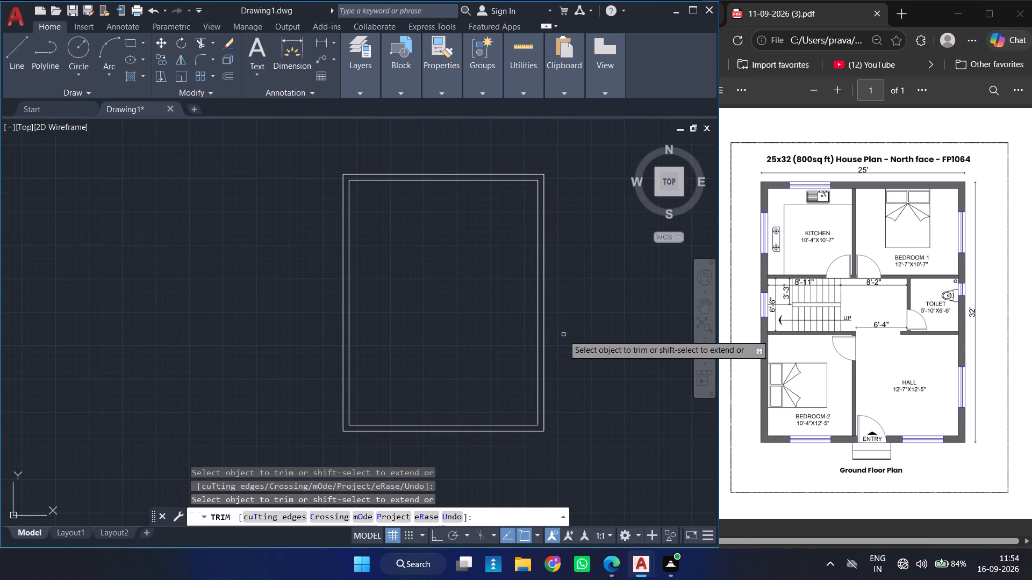
key("Escape")
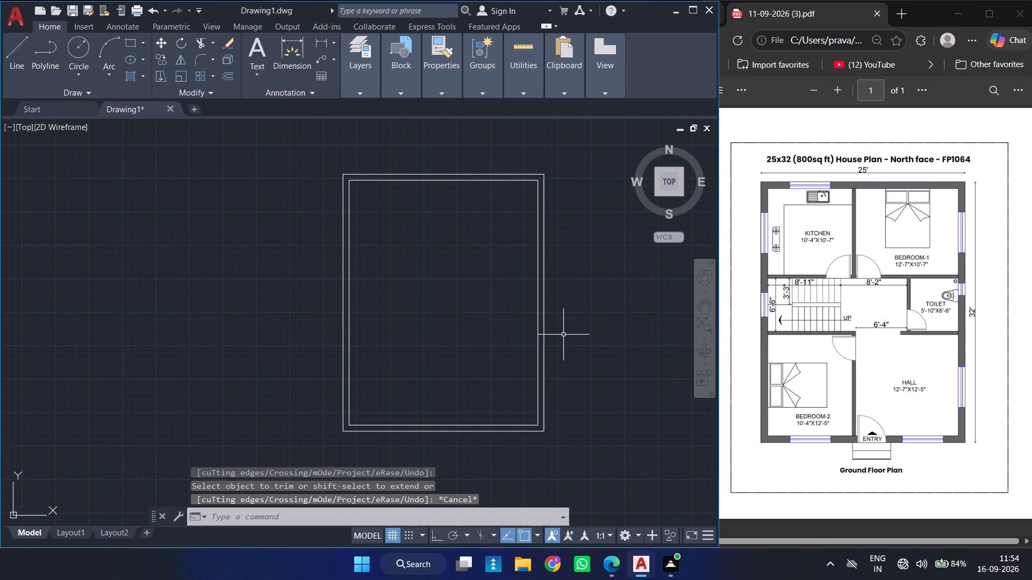
Offset the left wall's inner line 10'4" to the right for the kitchen and bedroom-2 width.
key("o")
key("Return")
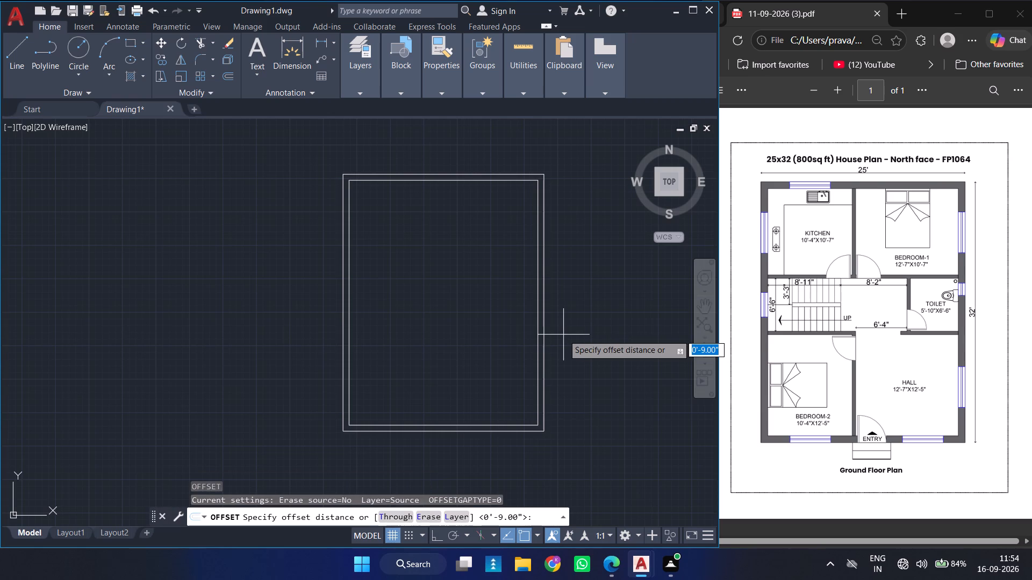
type("10'4")
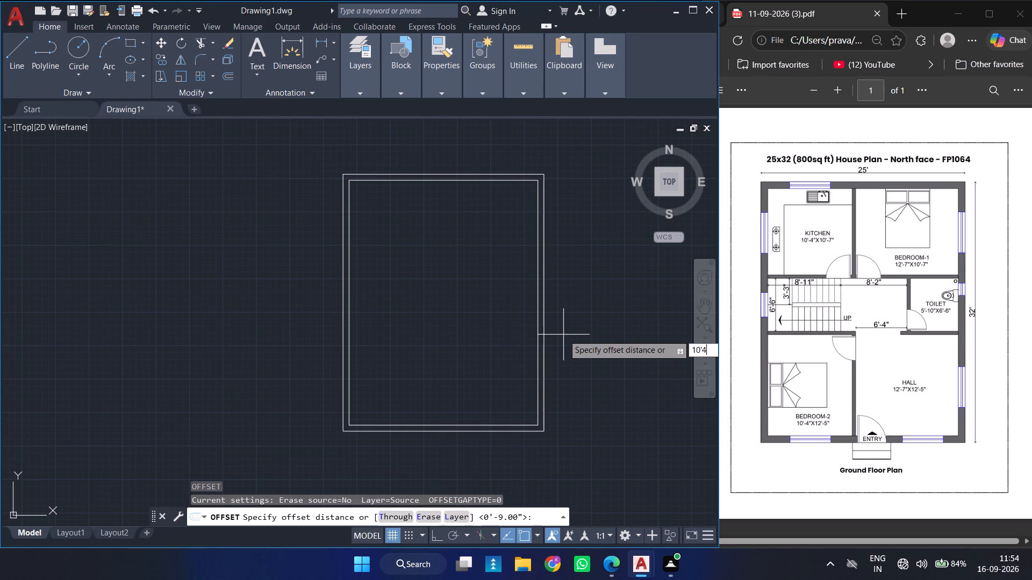
key("Return")
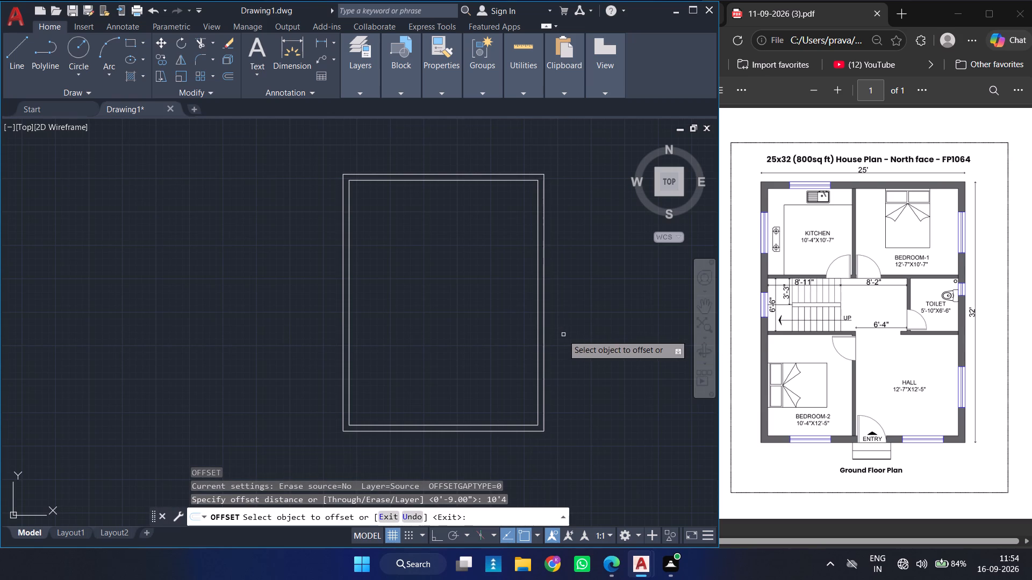
left_click(349, 216)
left_click(461, 227)
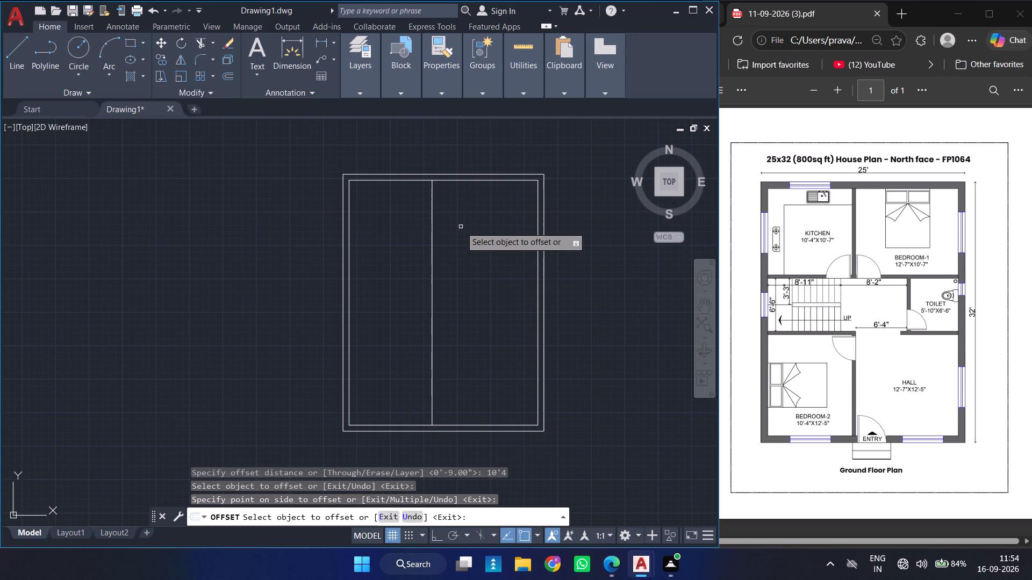
key("Escape")
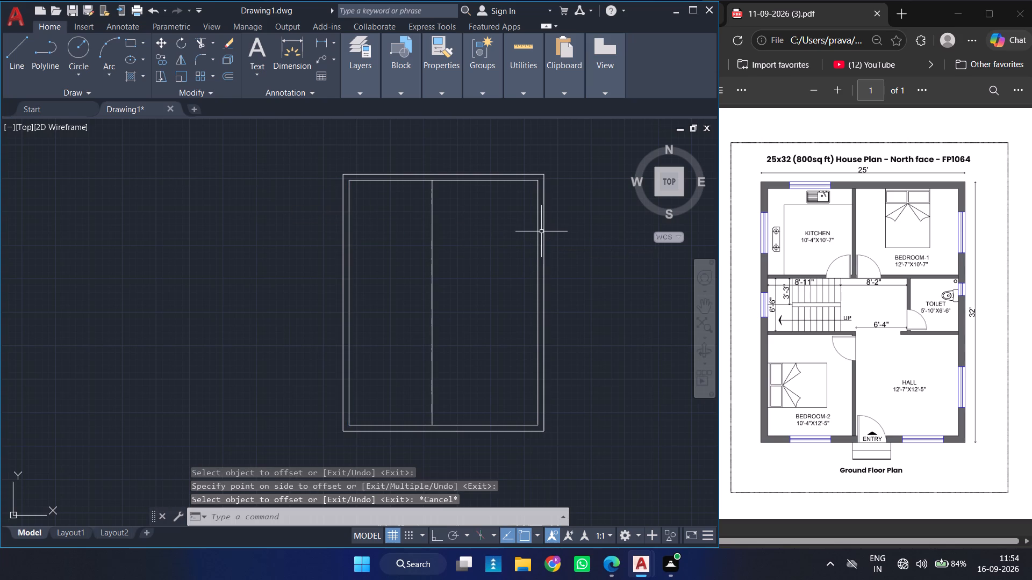
Offset the right wall's inner line 12'7" to the left for the bedroom-1 and hall width.
key("space")
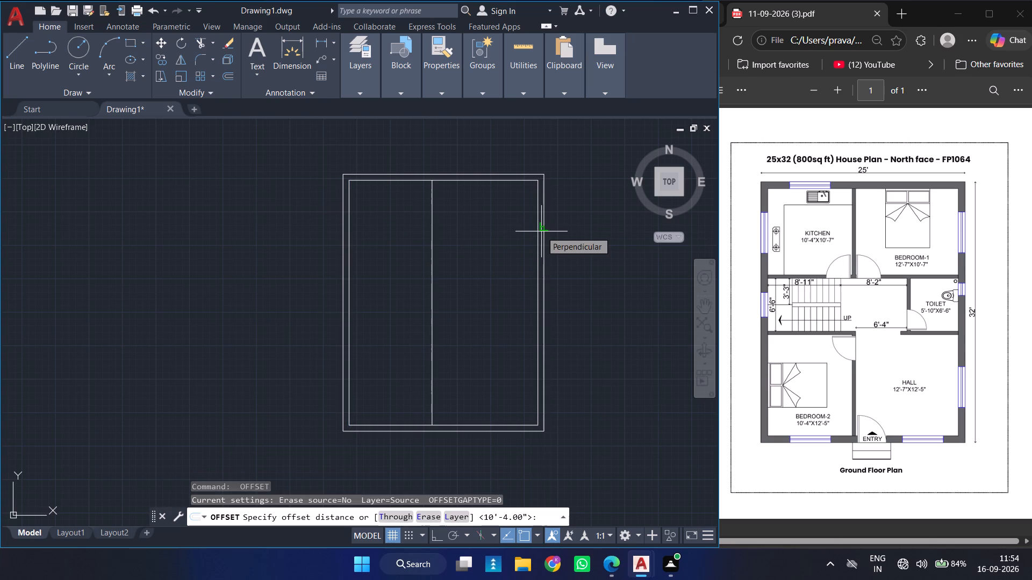
type("12'7")
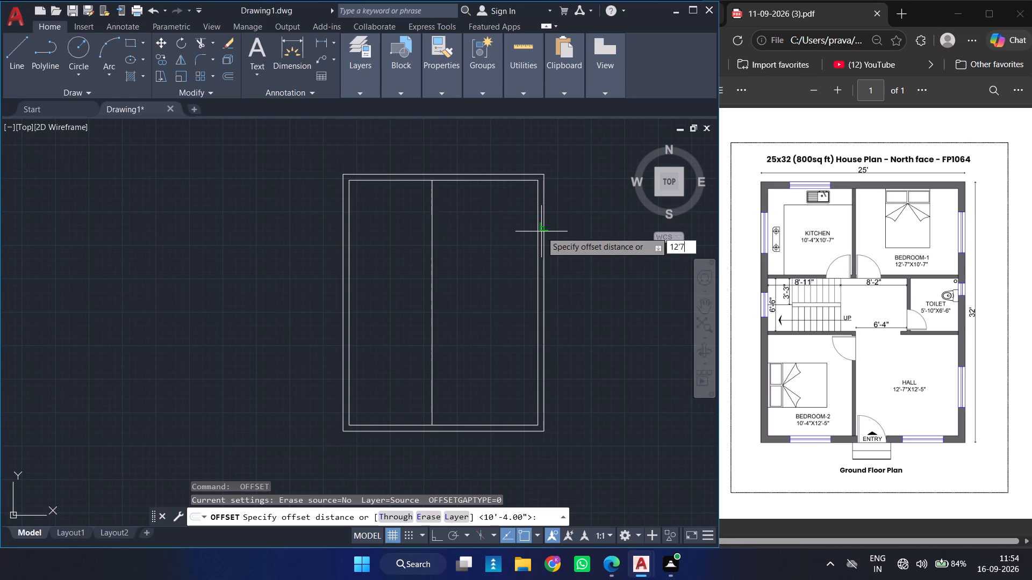
key("Return")
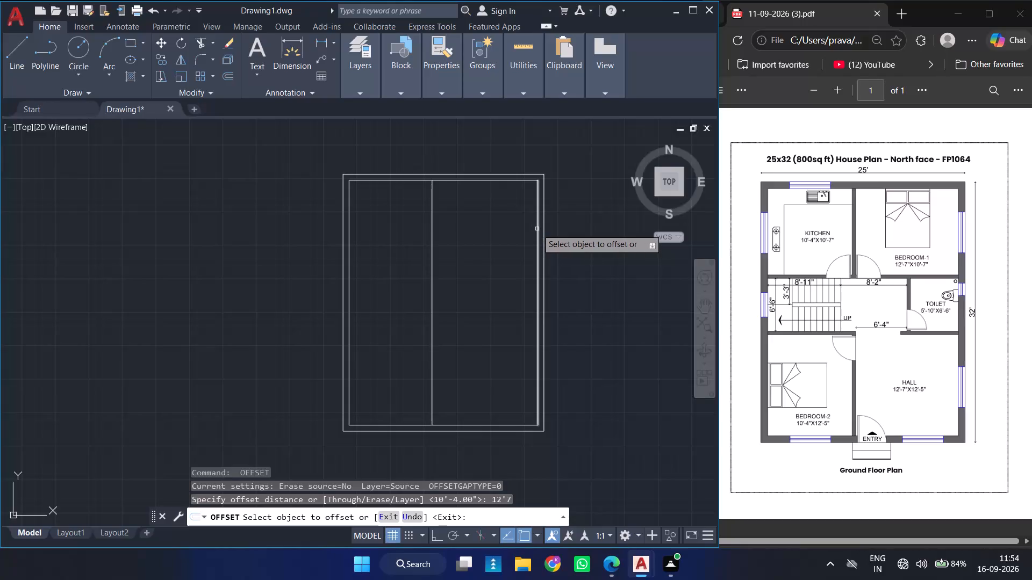
left_click(537, 229)
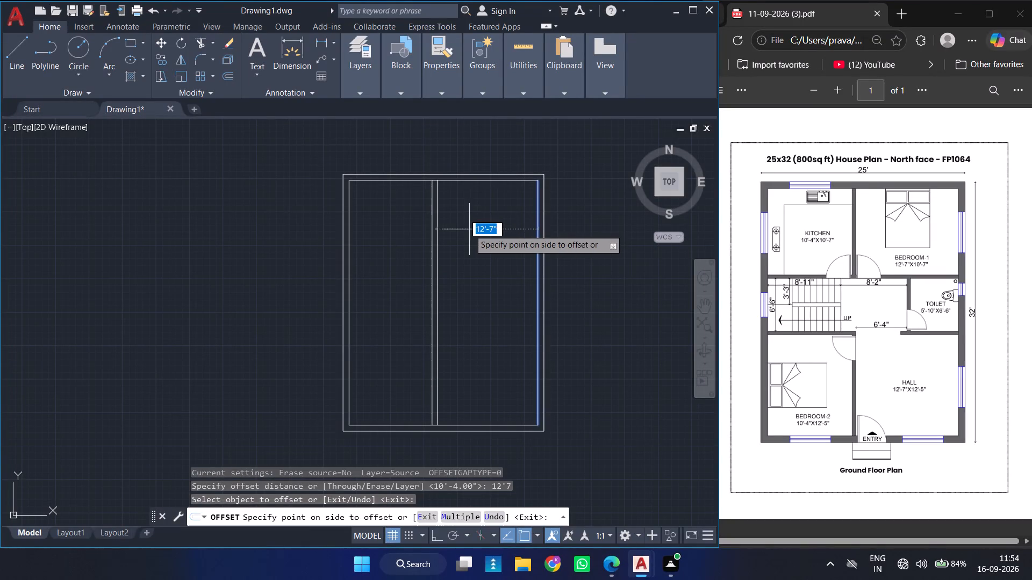
left_click(469, 229)
key("Escape")
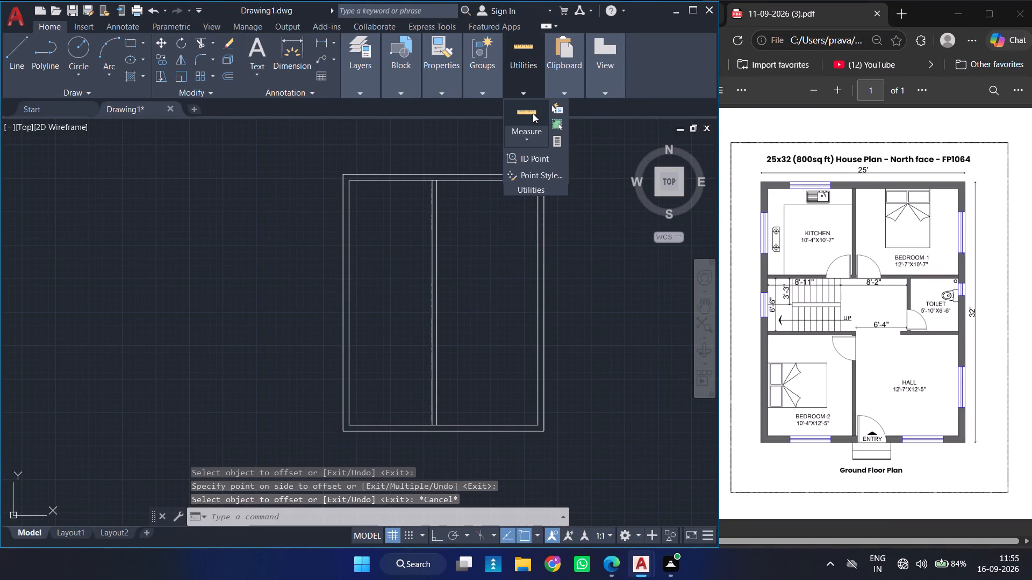
Measure the gap between the two vertical partition lines with the quick measure tool.
left_click(533, 113)
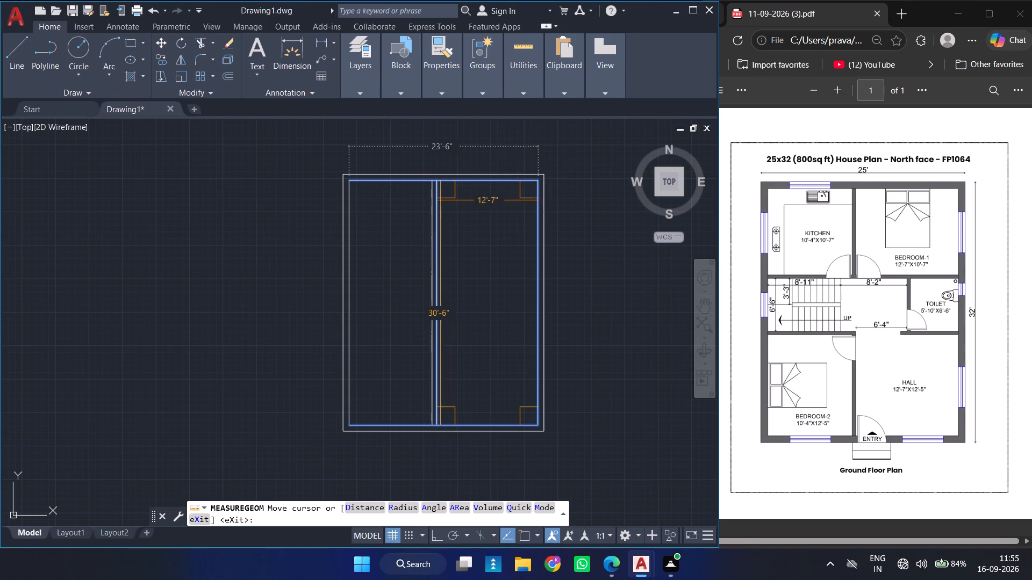
scroll(434, 198, "up", 3, "ctrl")
scroll(434, 198, "down", 1, "ctrl")
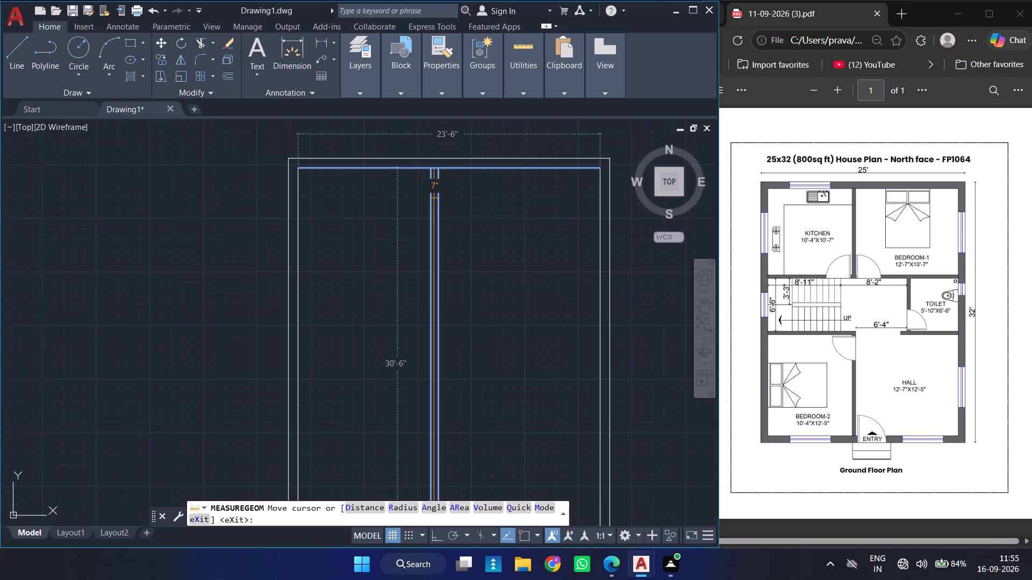
scroll(434, 198, "down", 1, "ctrl")
key("Escape")
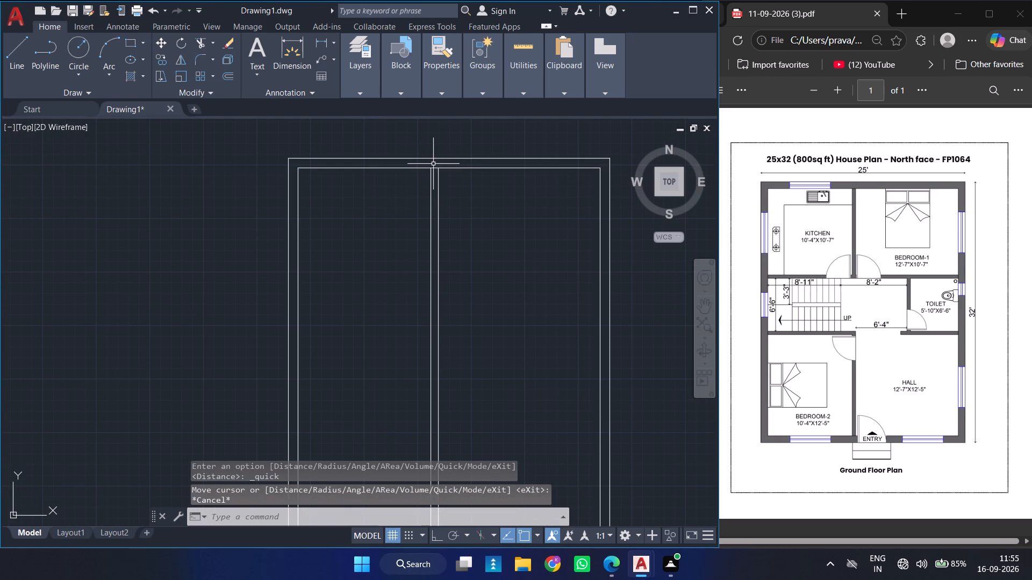
Trim the top wall's inner line between the two vertical partition lines.
scroll(433, 164, "up", 3, "ctrl")
type("TR")
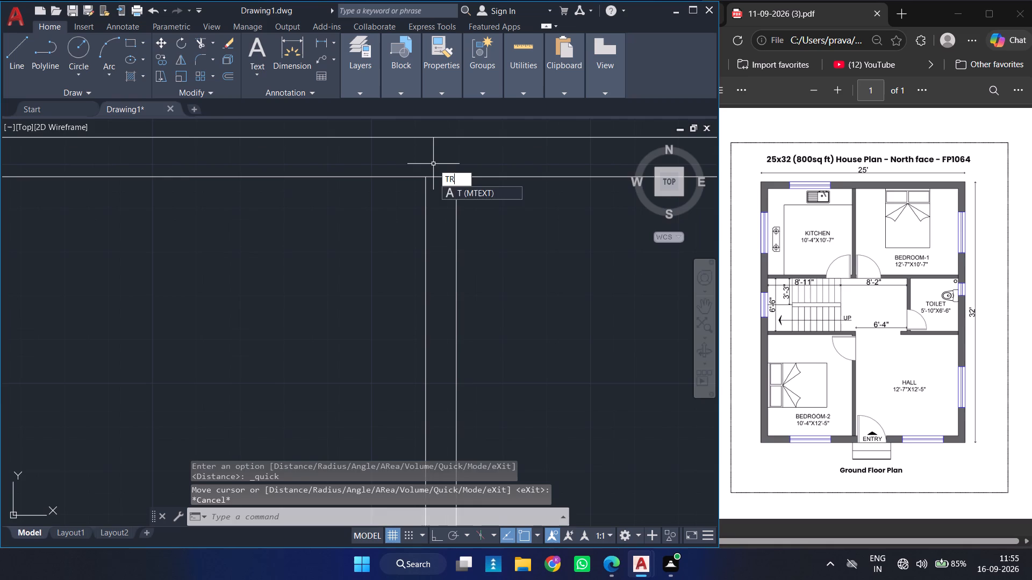
key("Return")
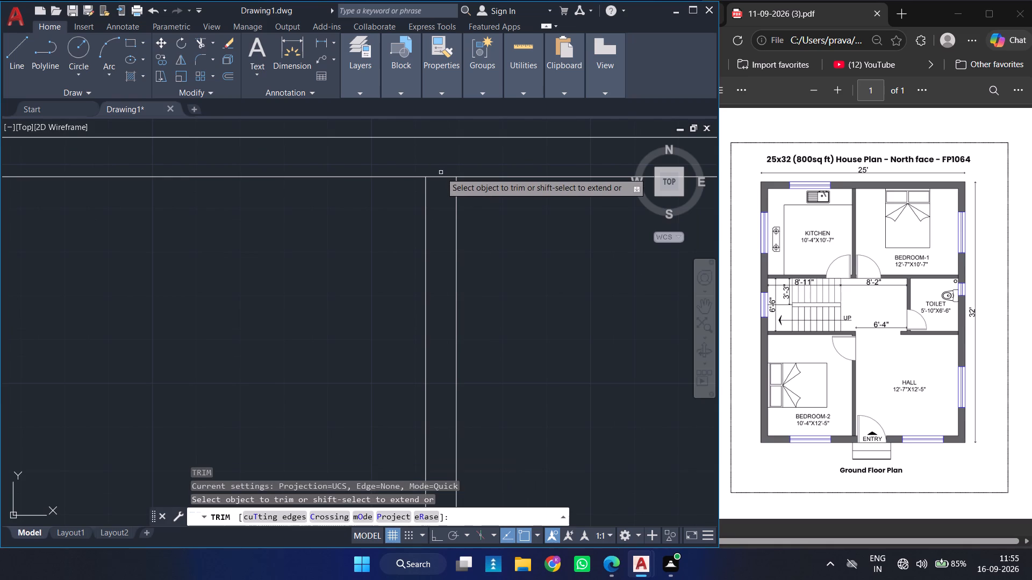
left_click(442, 176)
key("Escape")
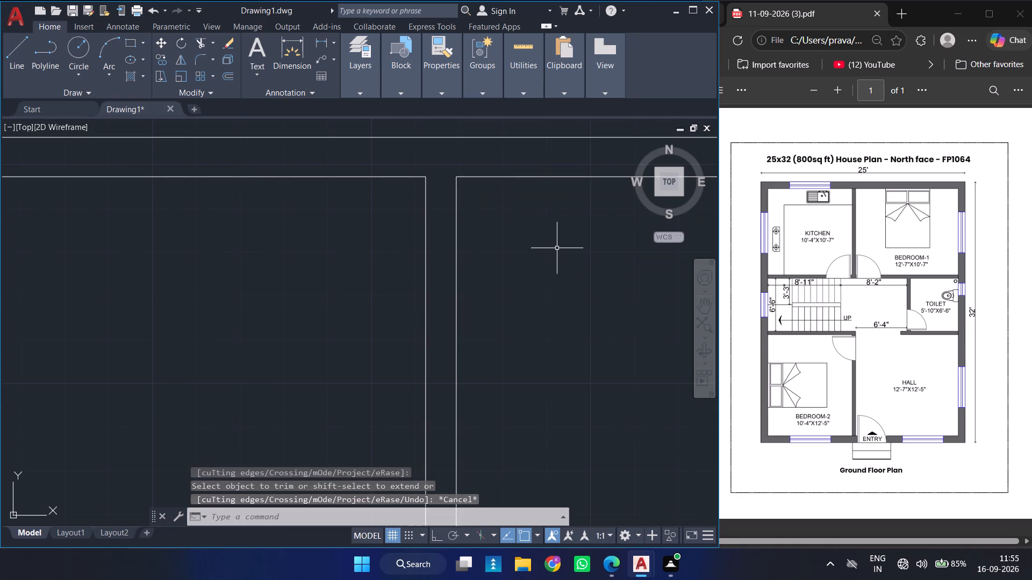
Offset both segments of the top wall's inner line 10'7" downward for the kitchen and bedroom-1 depth.
scroll(557, 248, "down", 4, "ctrl")
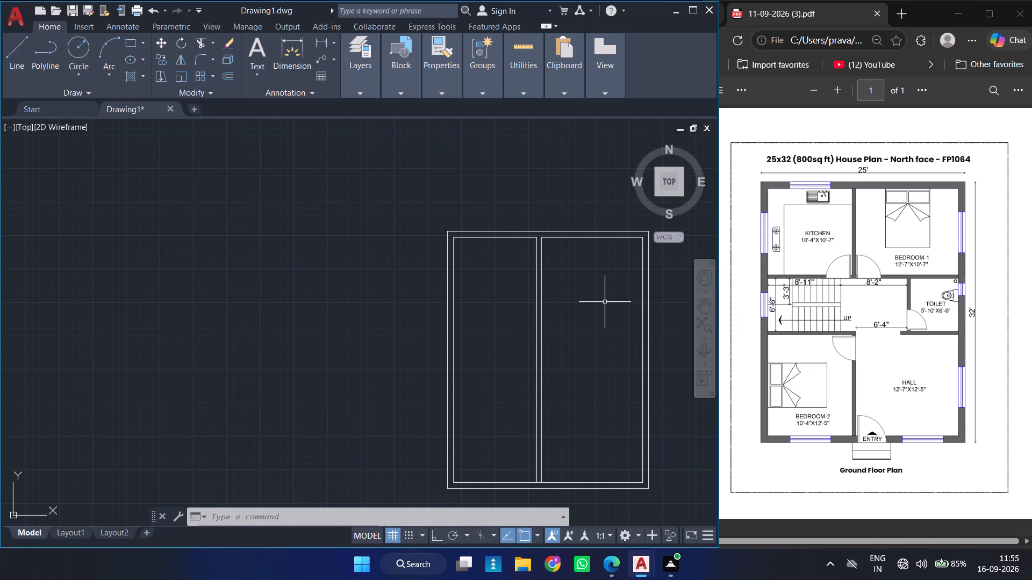
scroll(587, 262, "up", 3, "ctrl")
scroll(587, 262, "down", 2, "ctrl")
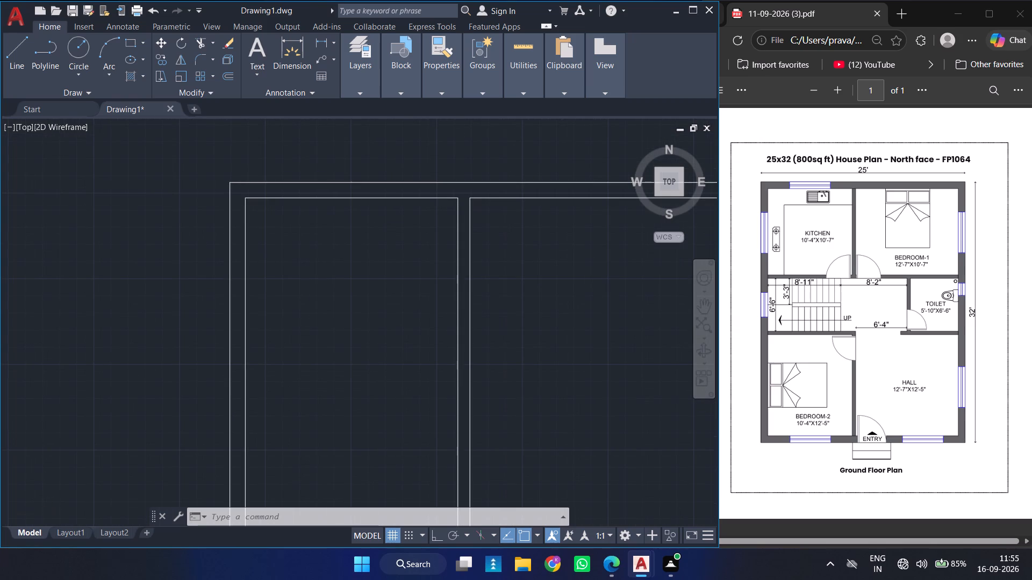
key("o")
key("Return")
type("10'7")
key("Return")
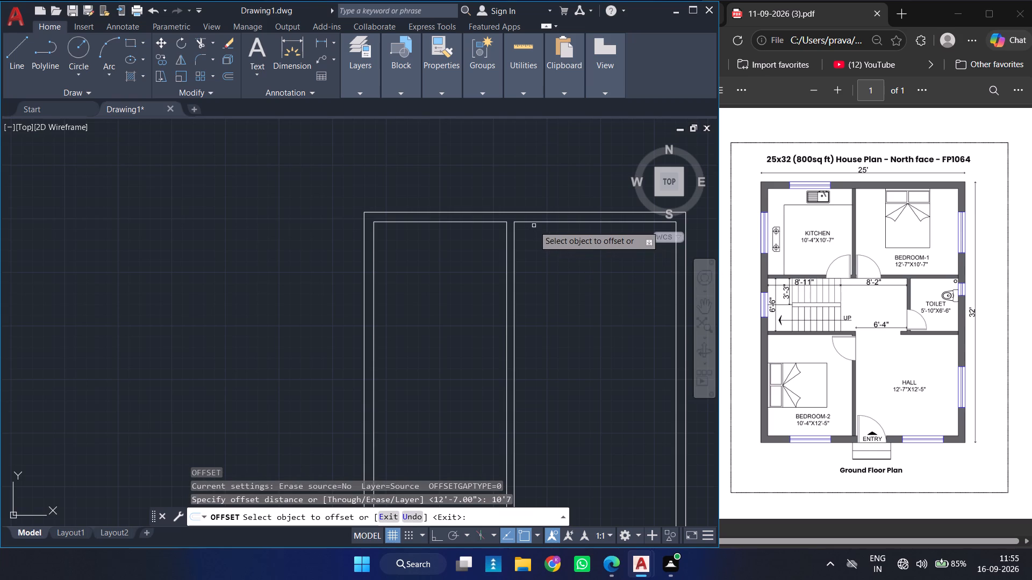
left_click(501, 222)
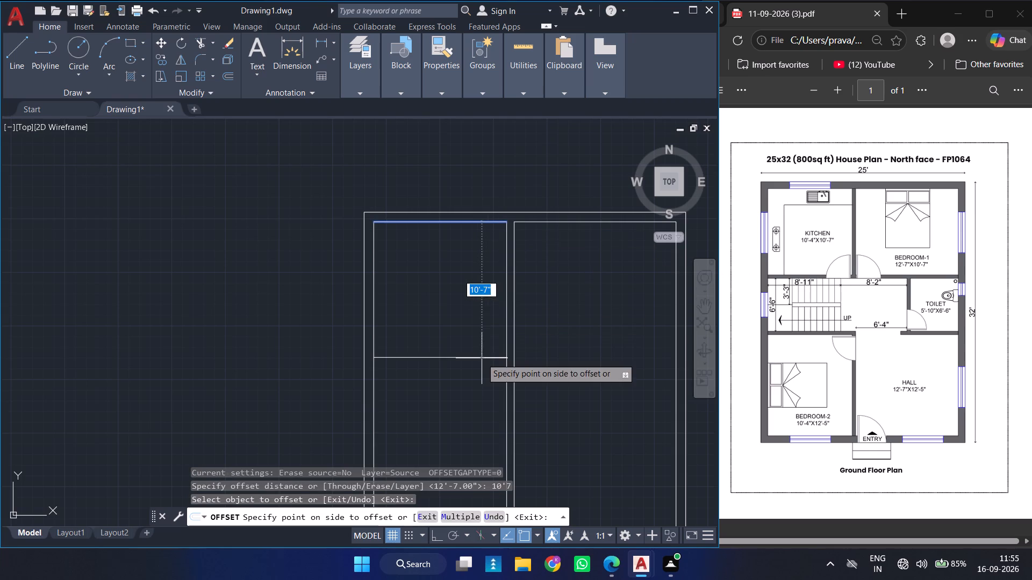
left_click(482, 358)
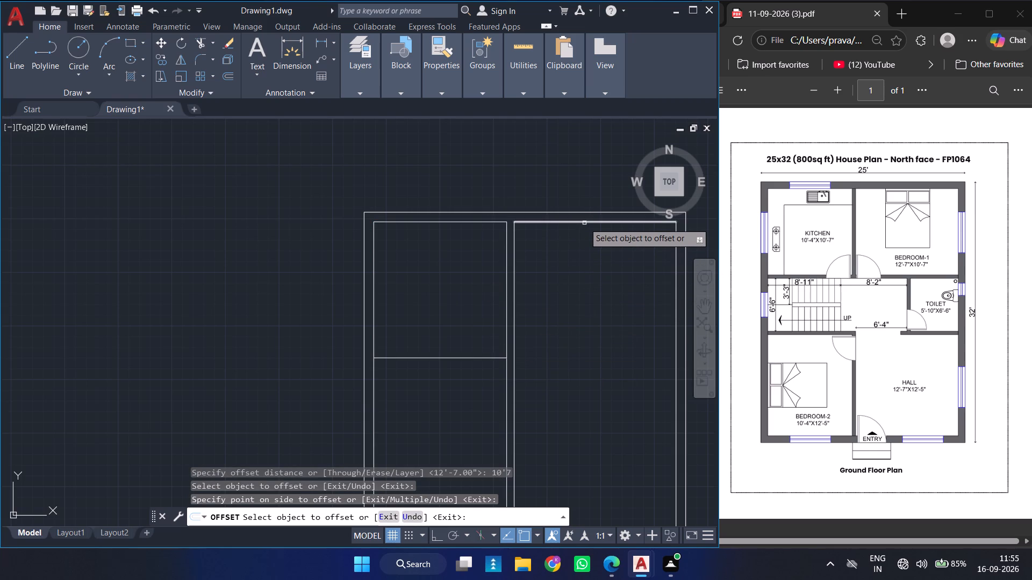
left_click(584, 223)
left_click(576, 375)
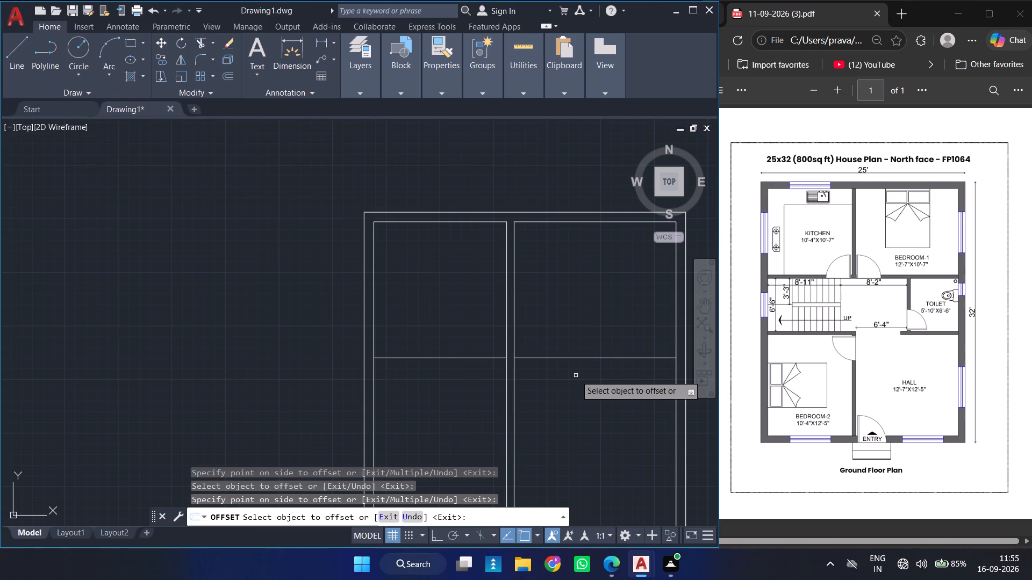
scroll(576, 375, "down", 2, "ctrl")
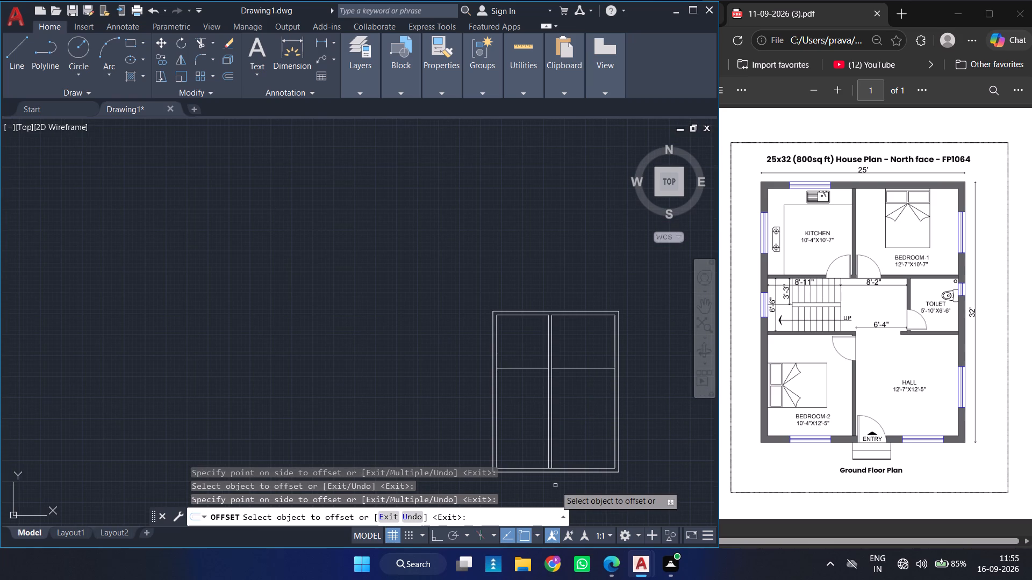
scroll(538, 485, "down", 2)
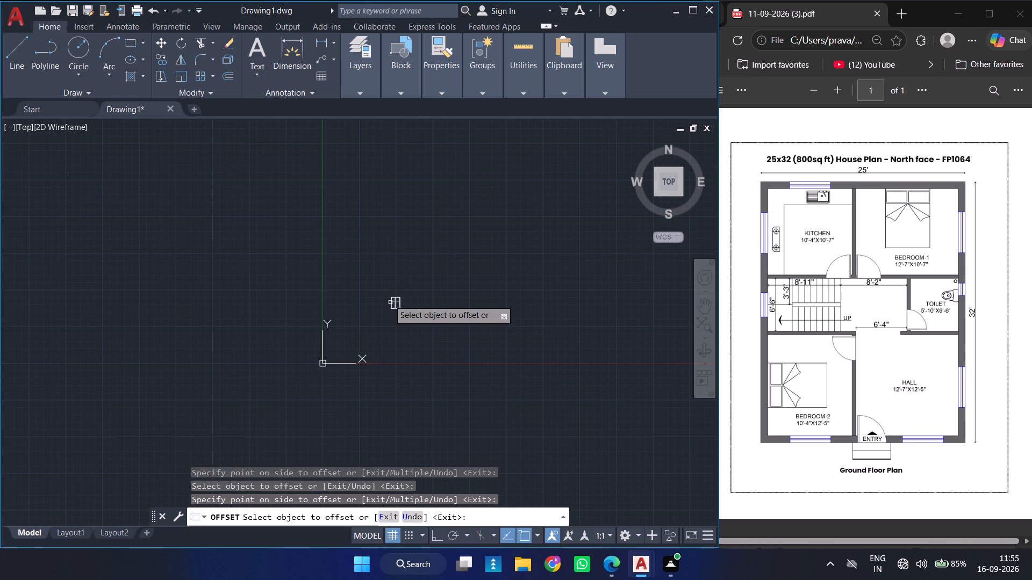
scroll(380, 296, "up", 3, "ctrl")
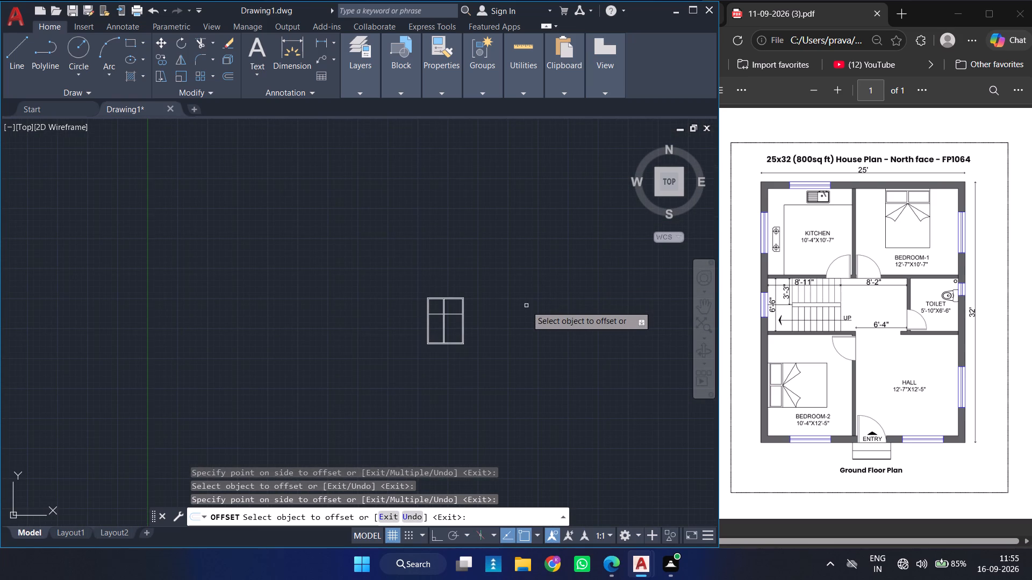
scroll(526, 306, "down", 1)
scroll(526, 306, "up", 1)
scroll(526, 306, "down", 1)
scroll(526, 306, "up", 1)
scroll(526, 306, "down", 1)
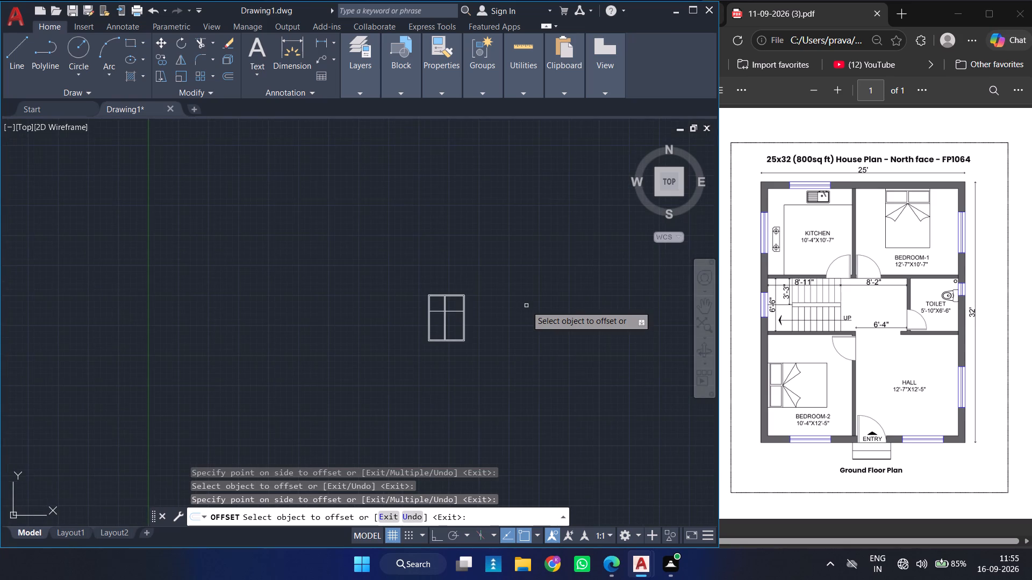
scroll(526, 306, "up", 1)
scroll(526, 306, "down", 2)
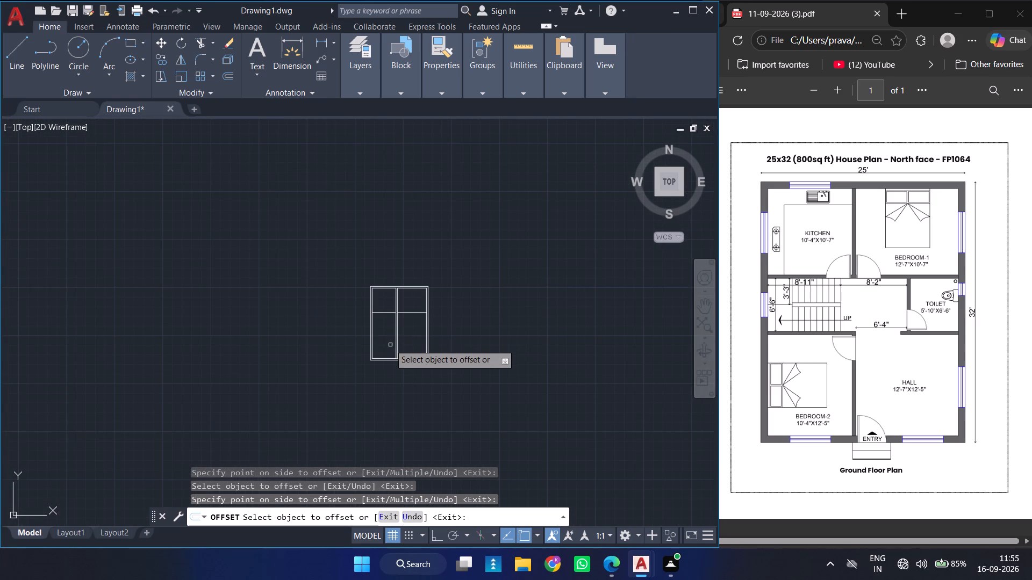
Trim the bottom wall's inner line between the two vertical partition lines.
scroll(393, 343, "up", 3, "ctrl")
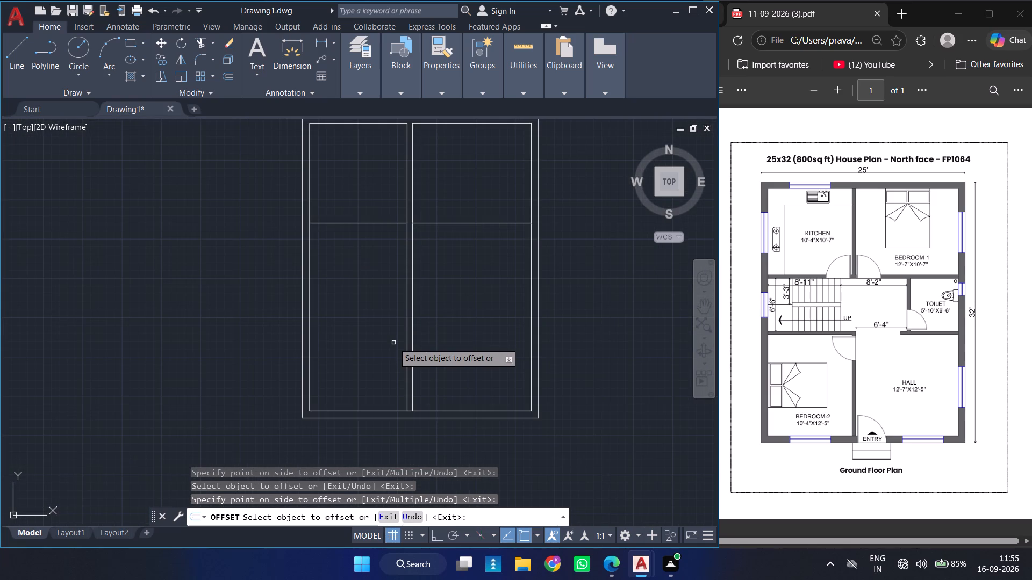
key("Escape")
key("o")
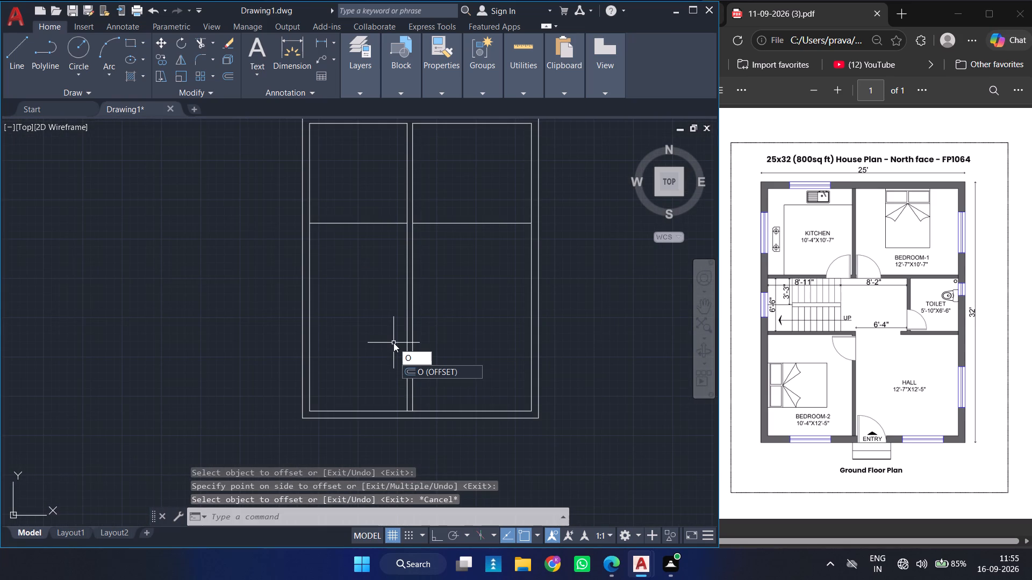
key("Escape")
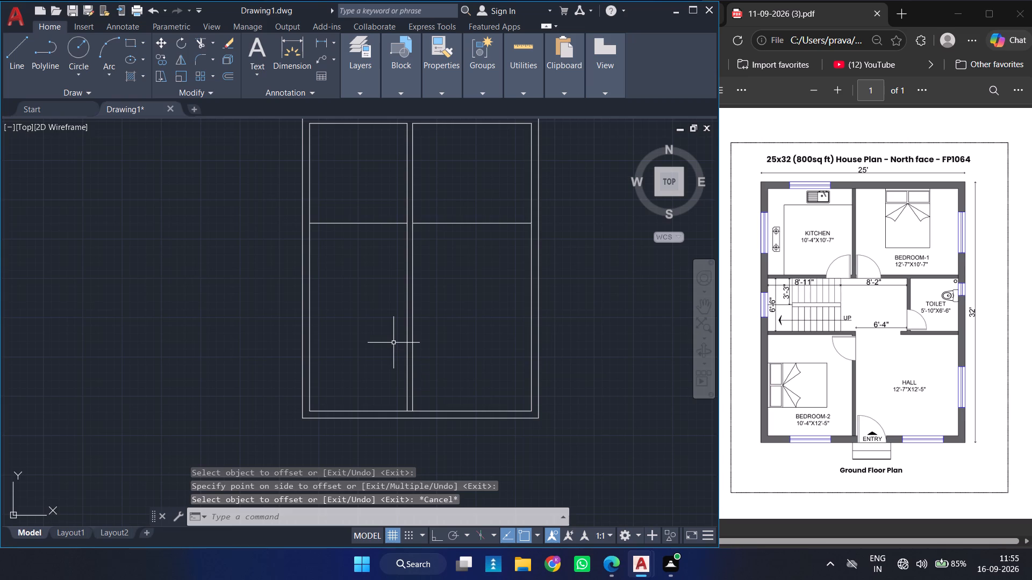
type("TR")
key("Return")
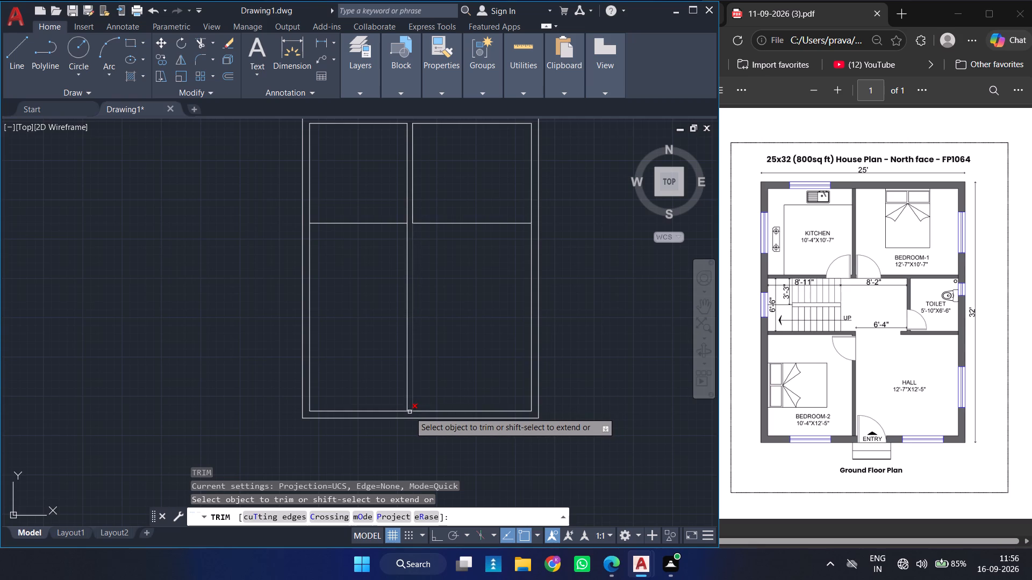
left_click(410, 412)
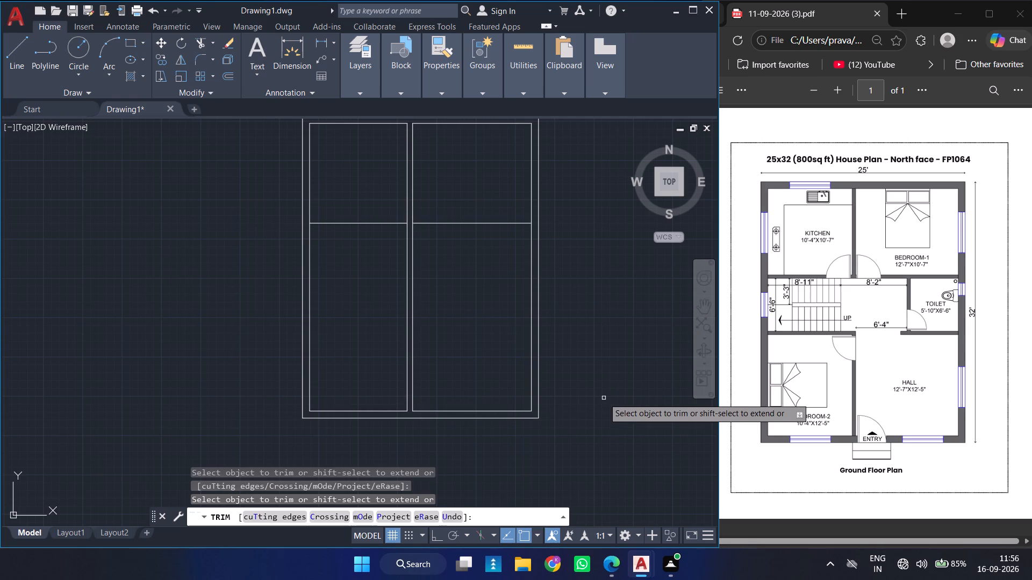
key("Escape")
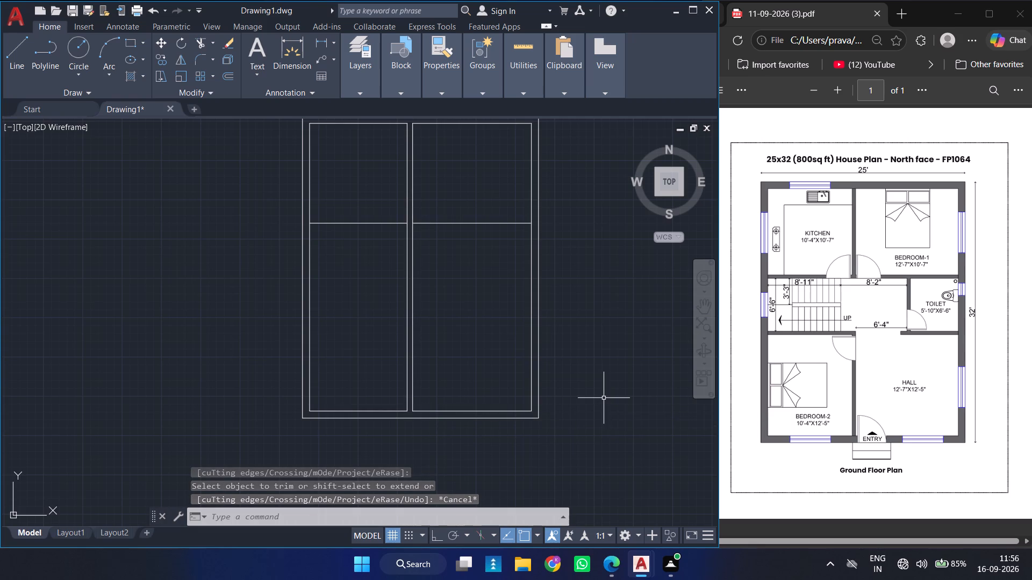
Offset both segments of the bottom wall's inner line 12'5" upward for the bedroom-2 and hall depth.
key("o")
key("Return")
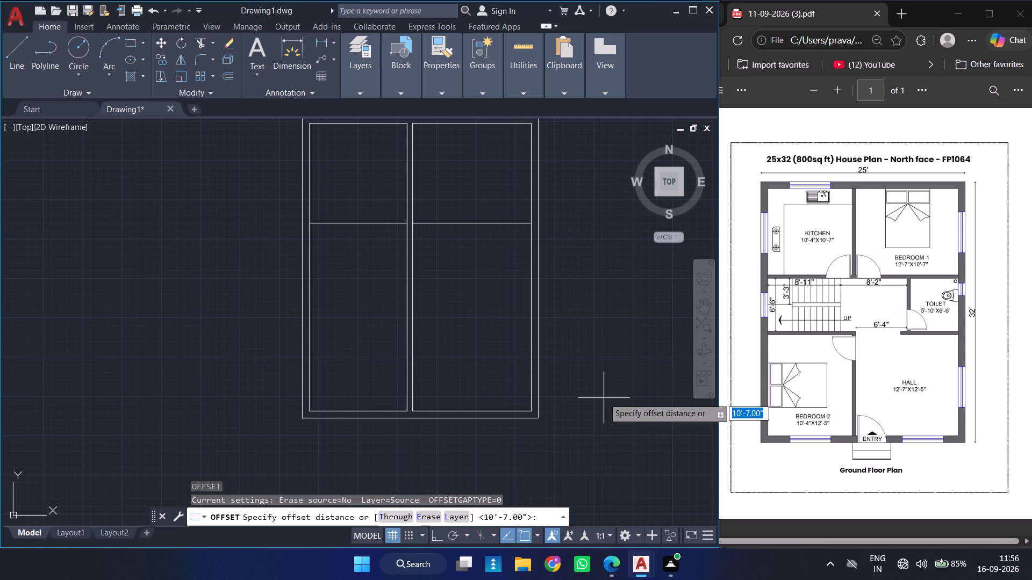
type("12'")
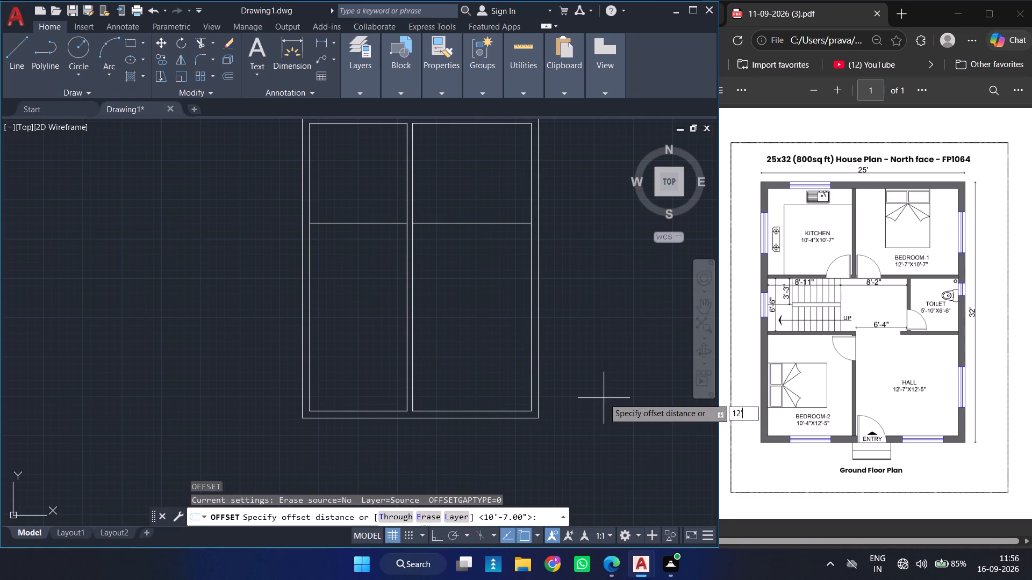
type("5'")
key("BackSpace")
key("Return")
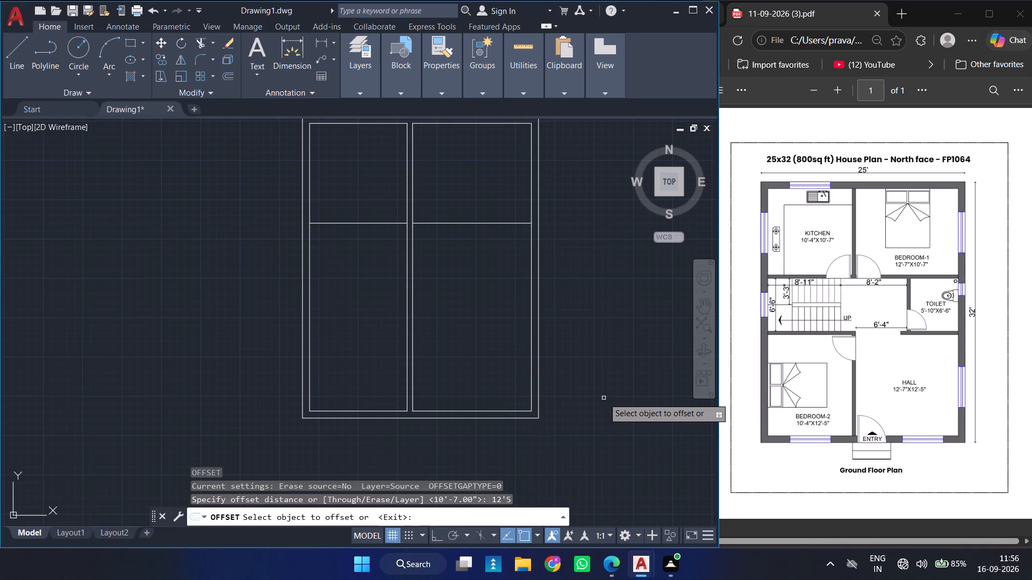
left_click(390, 412)
left_click(383, 303)
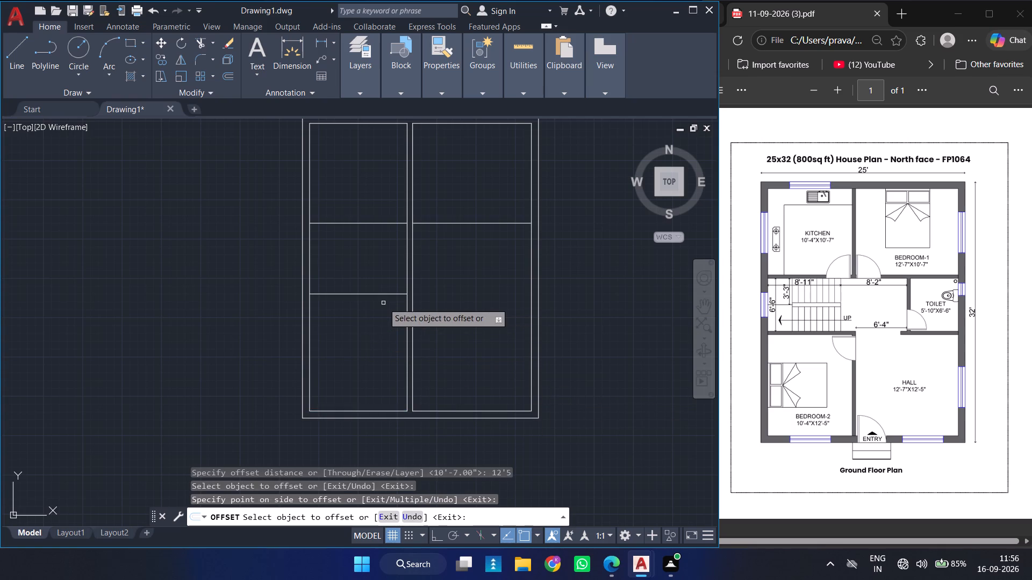
left_click(482, 411)
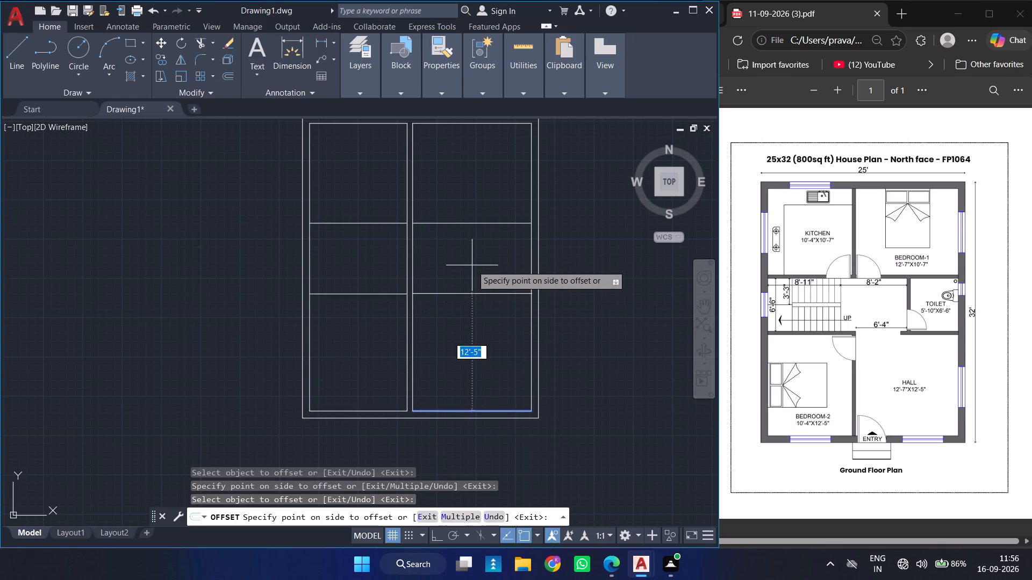
left_click(472, 263)
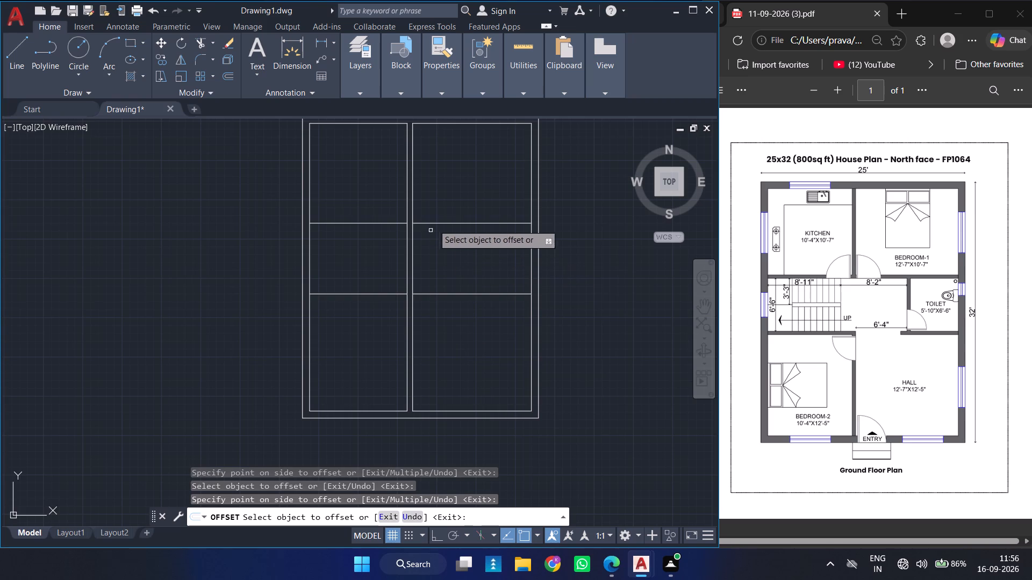
Measure the staircase space between the kitchen and bedroom-2 lines with the quick measure tool.
left_click(533, 58)
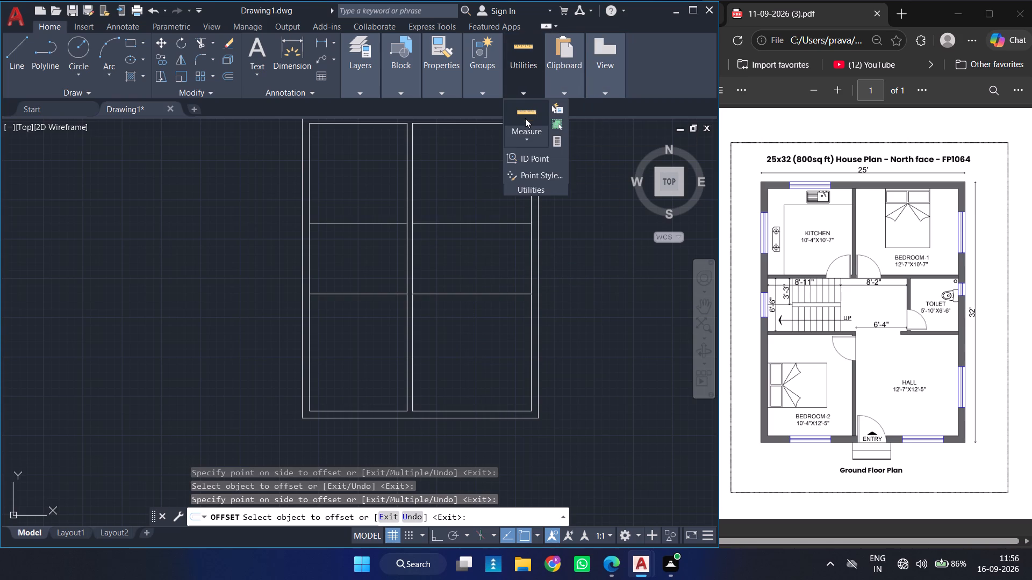
left_click(526, 111)
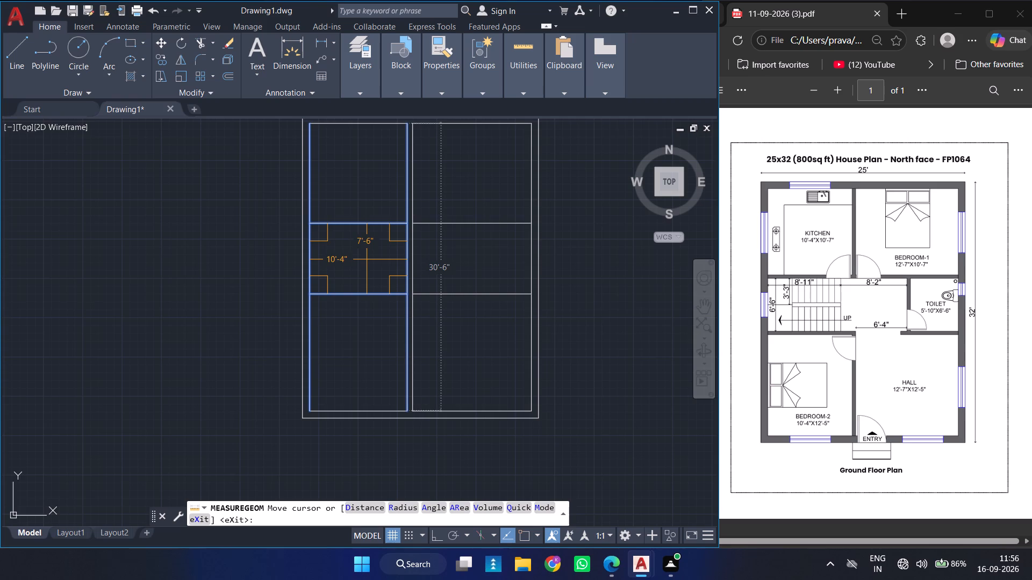
key("Escape")
Offset the four horizontal partition line segments 6" into the middle band to give the partitions their thickness.
key("o")
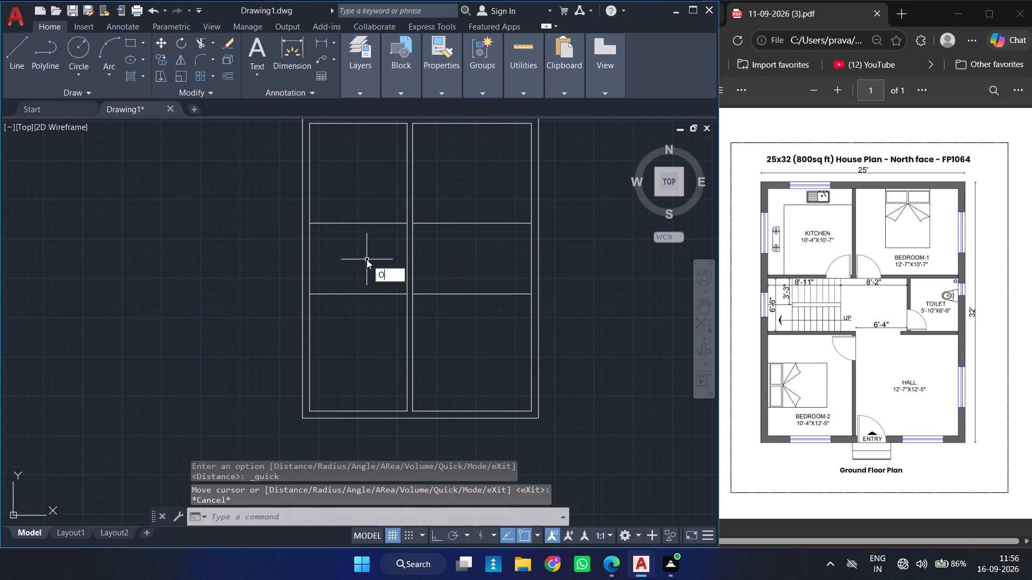
key("Return")
key("6")
key("Return")
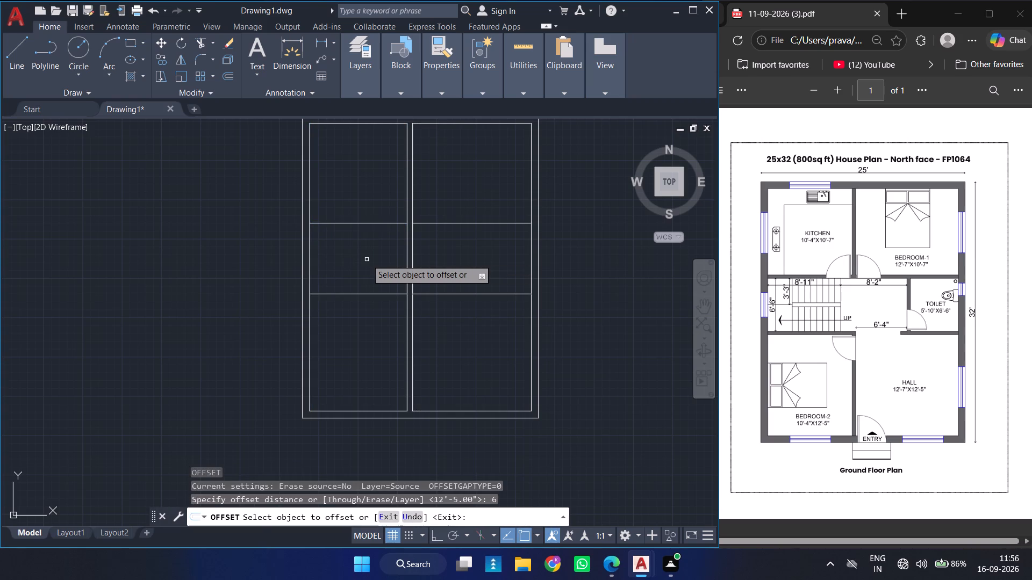
left_click(400, 223)
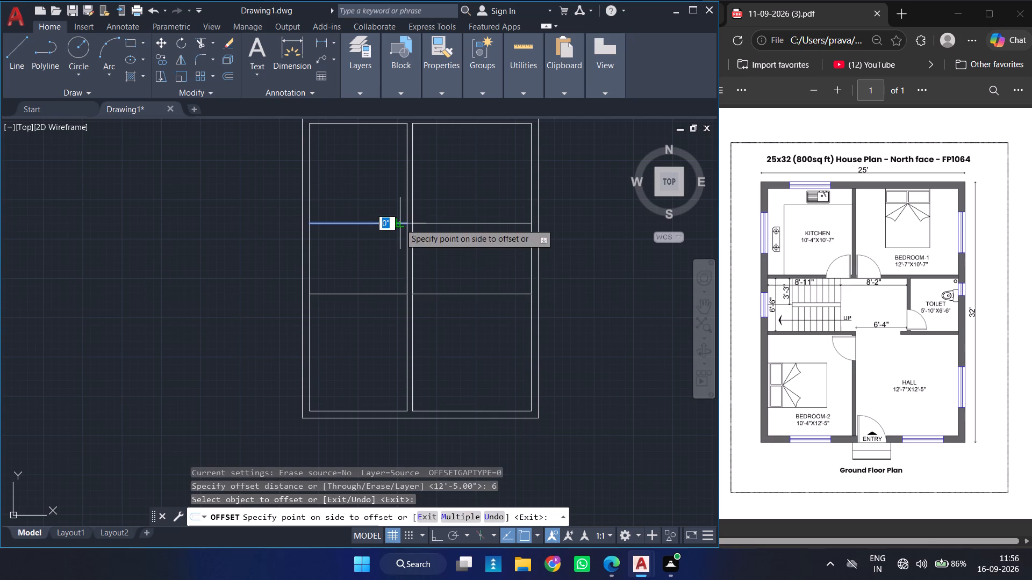
left_click(415, 277)
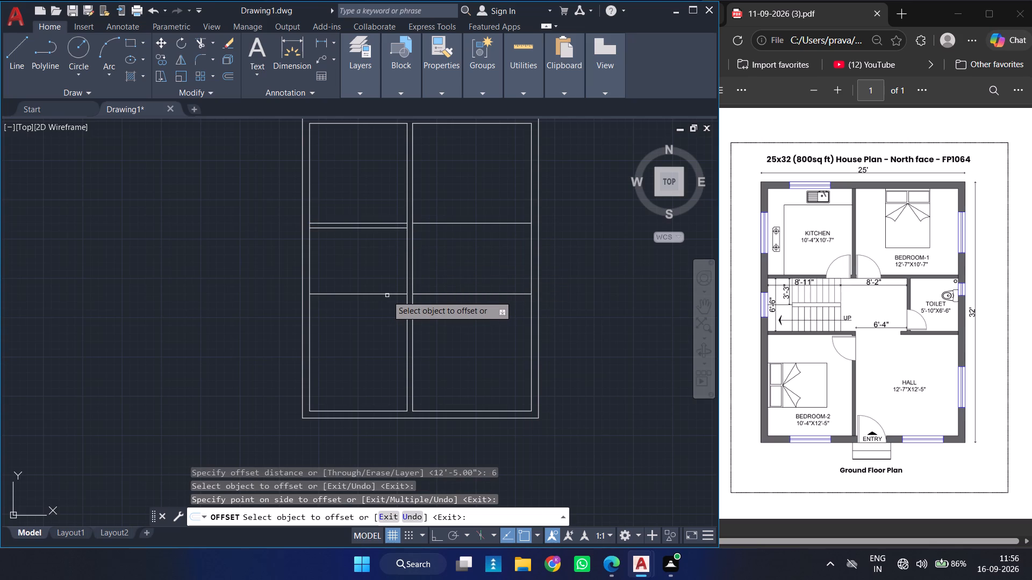
left_click(393, 293)
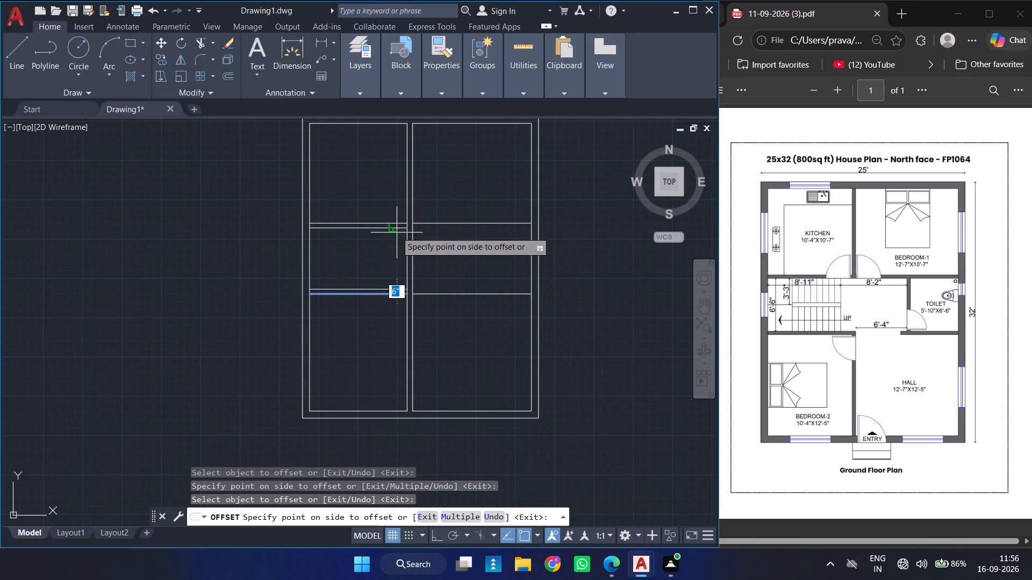
left_click(396, 231)
left_click(441, 222)
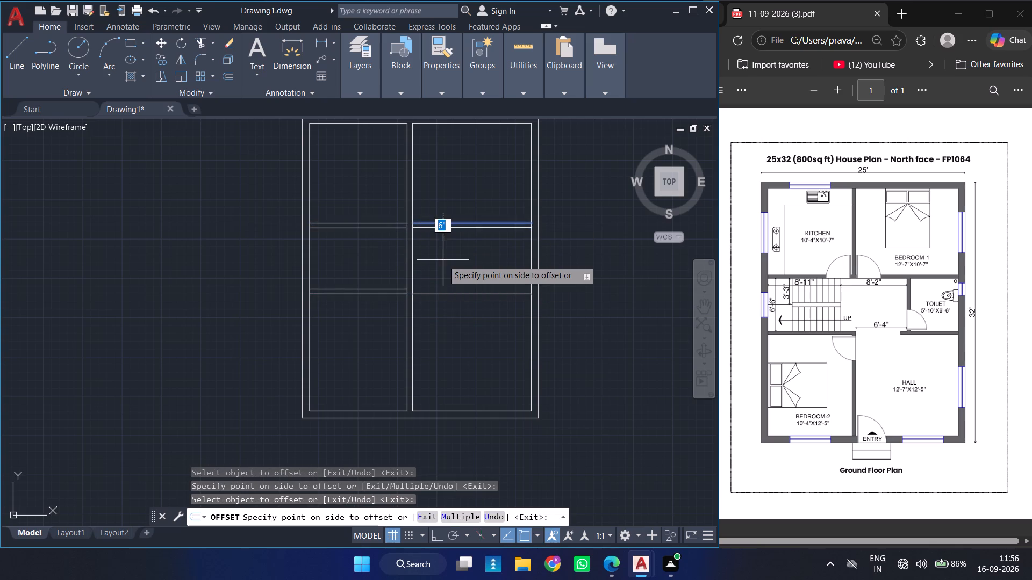
left_click(443, 264)
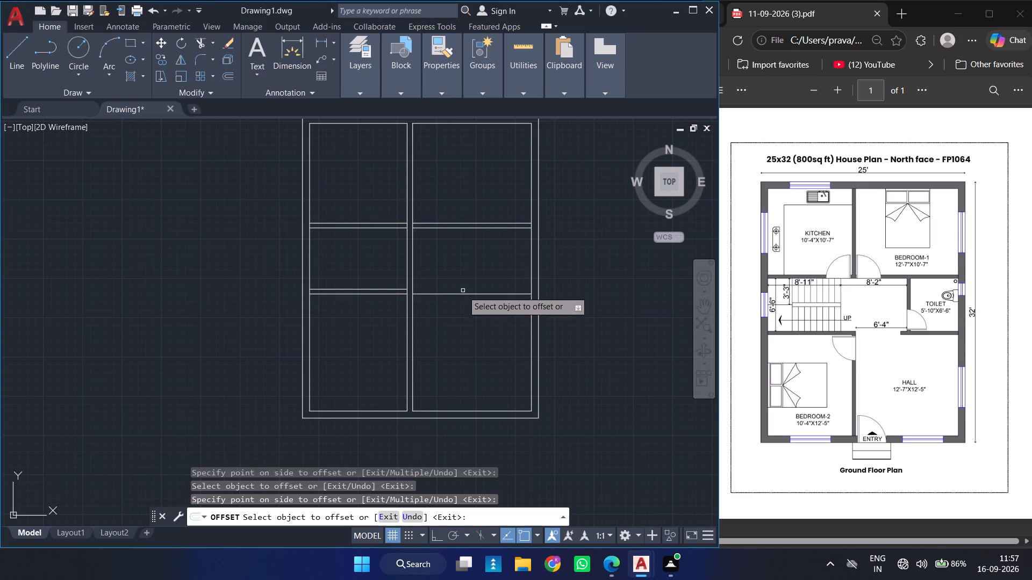
left_click(461, 294)
left_click(462, 253)
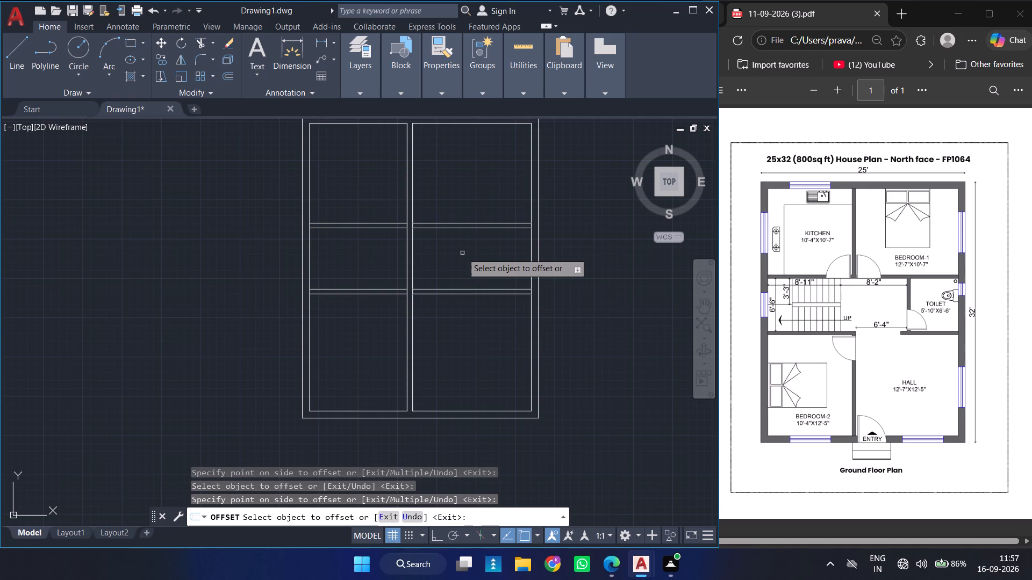
key("Escape")
Trim the vertical wall lines inside the thickness of both horizontal partitions, at the outer walls and the central partition.
type("TR")
key("space")
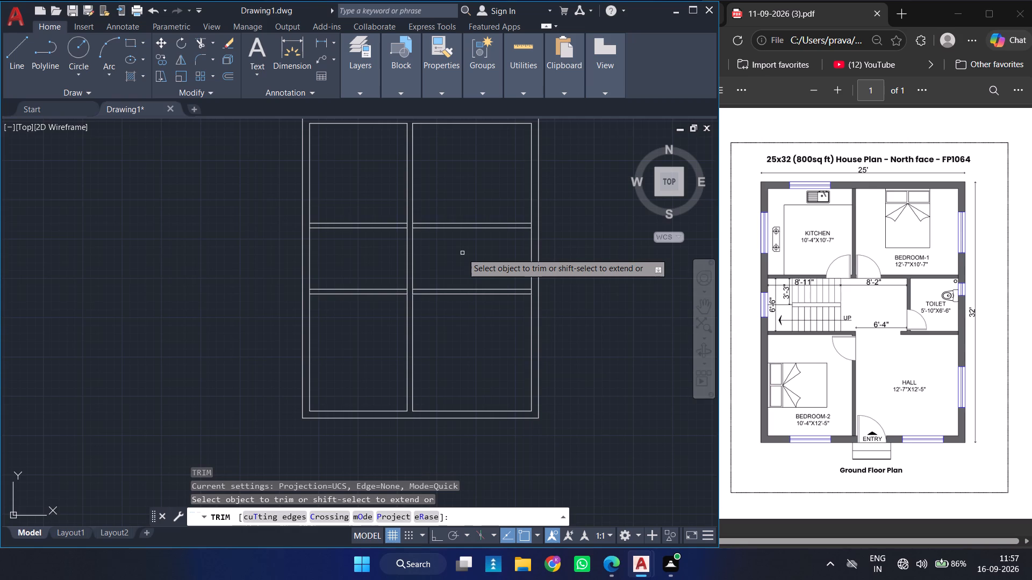
left_click(310, 227)
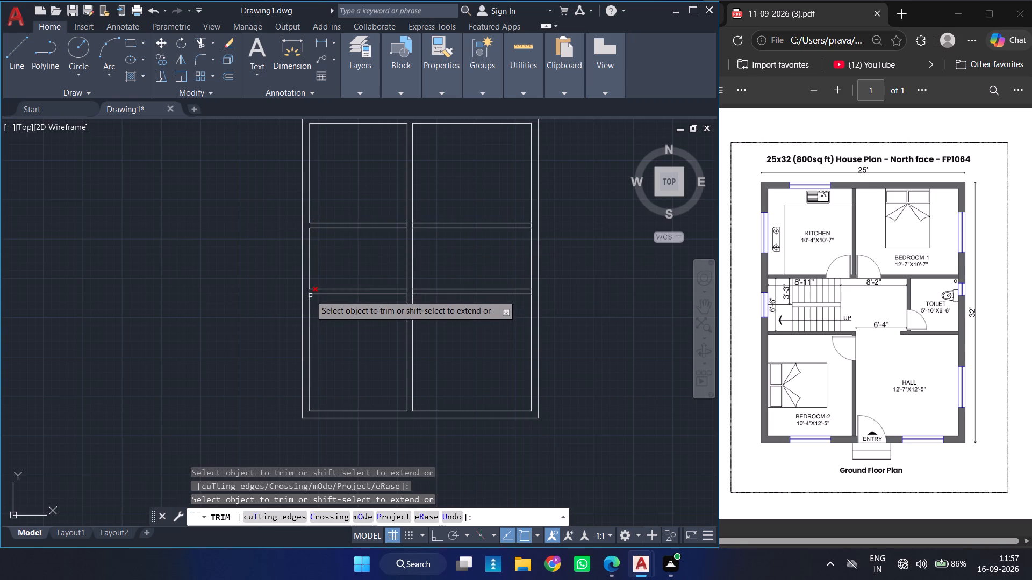
left_click(310, 292)
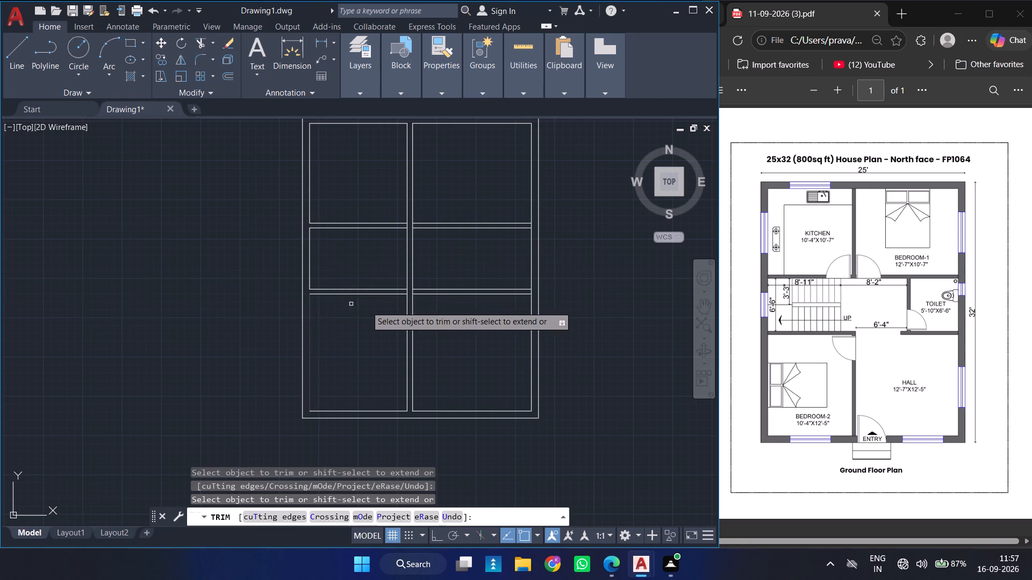
left_click(407, 227)
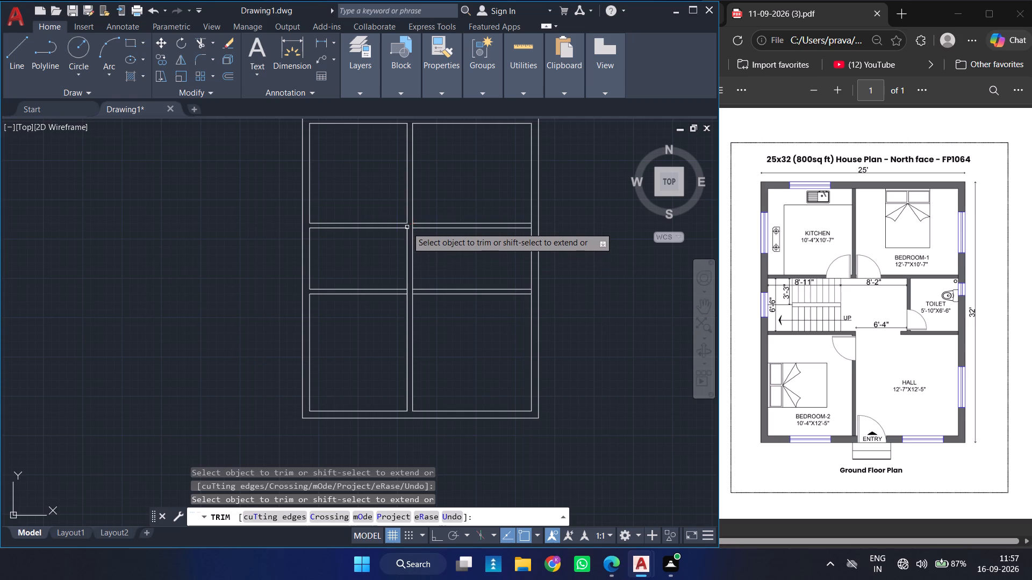
left_click(412, 227)
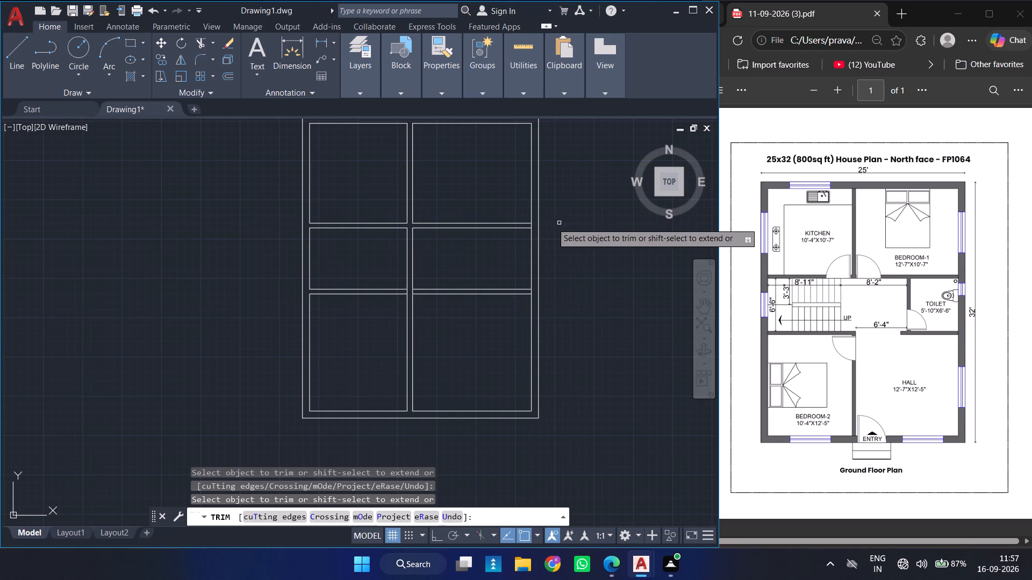
left_click(532, 226)
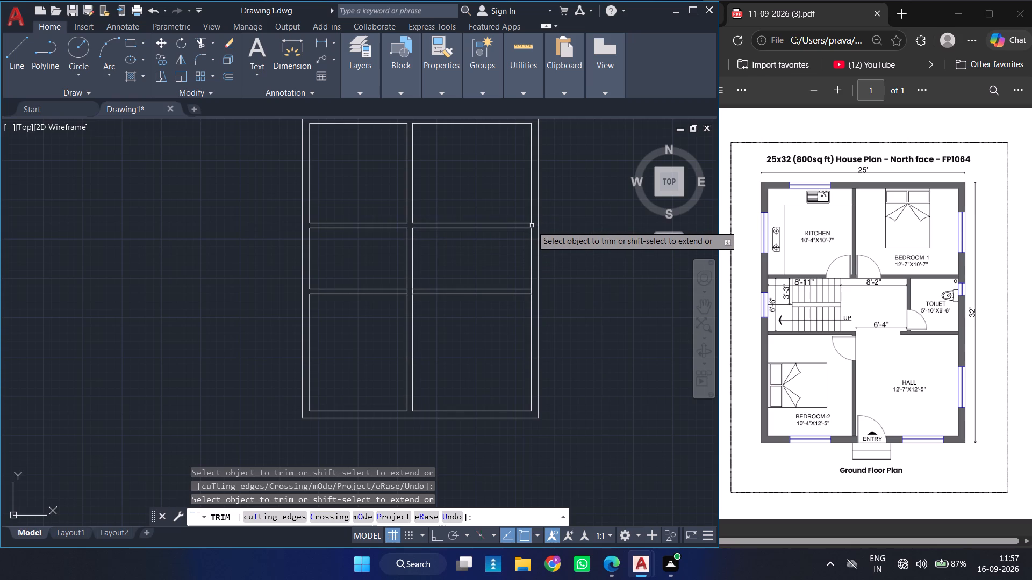
left_click(532, 226)
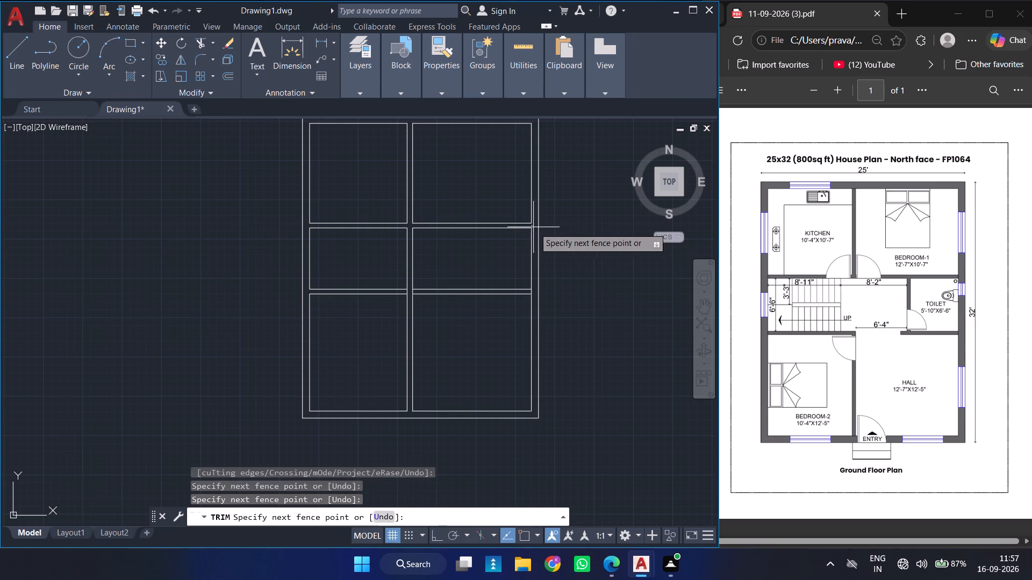
left_click(535, 226)
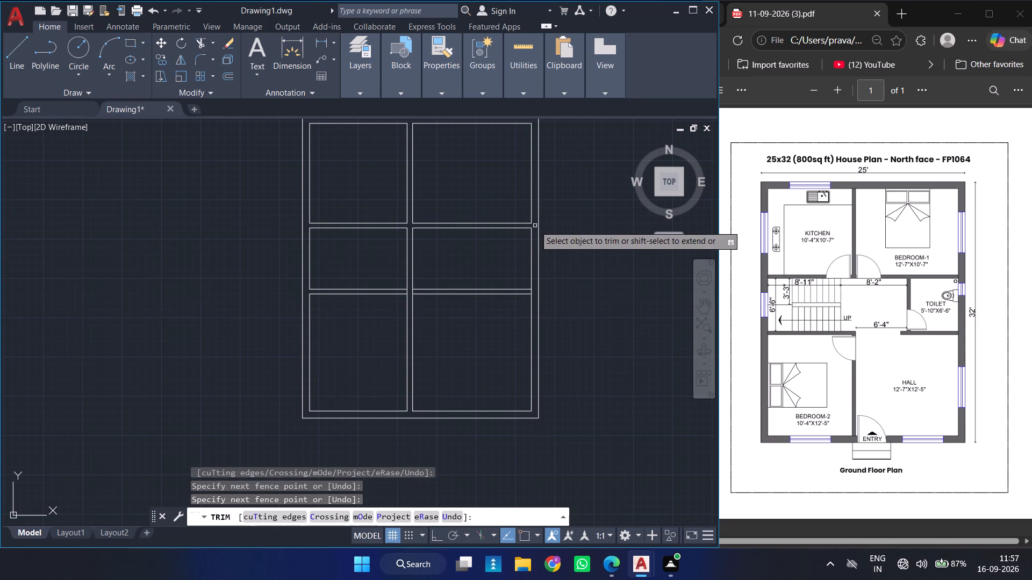
left_click(531, 292)
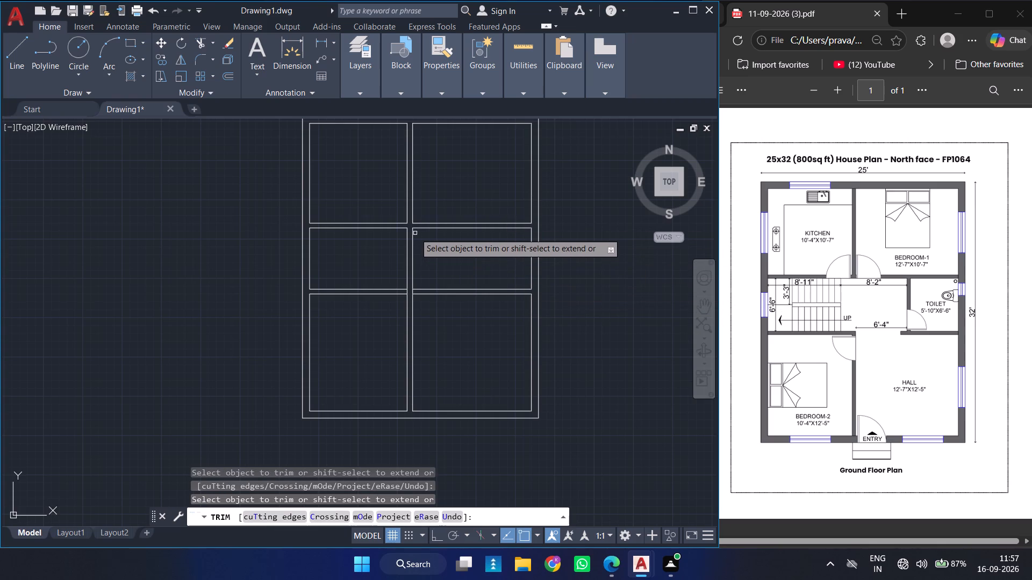
scroll(407, 294, "up", 1, "ctrl")
left_click(407, 291)
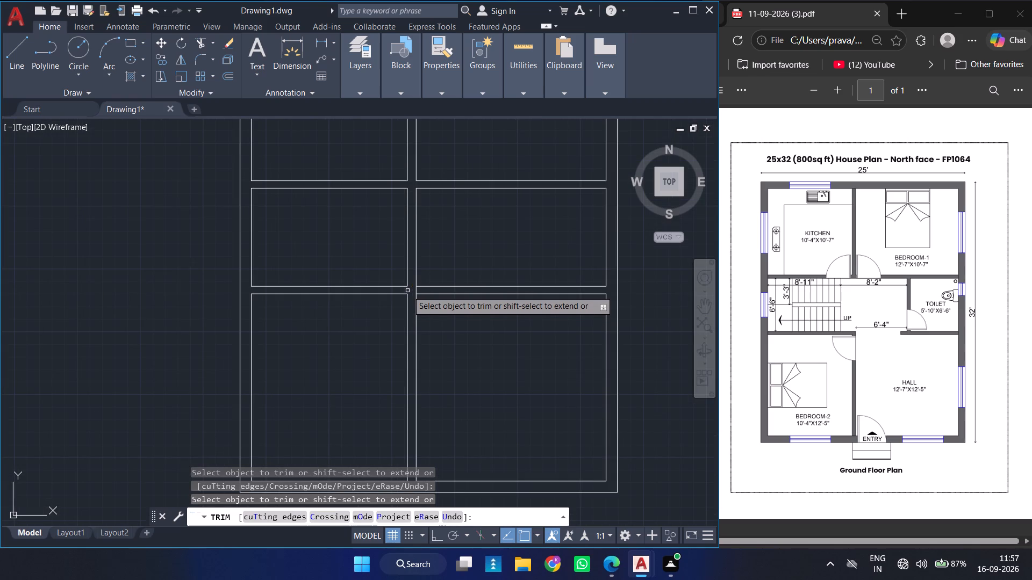
left_click(416, 289)
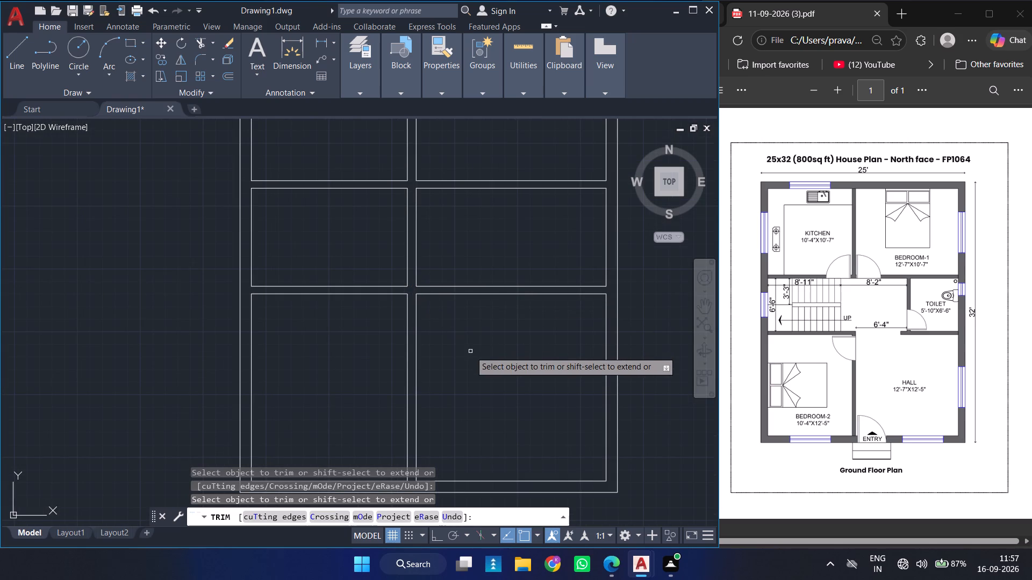
key("Escape")
Erase the middle band's two central vertical partition lines and the top and bottom lines of its western half.
scroll(470, 351, "down", 2, "ctrl")
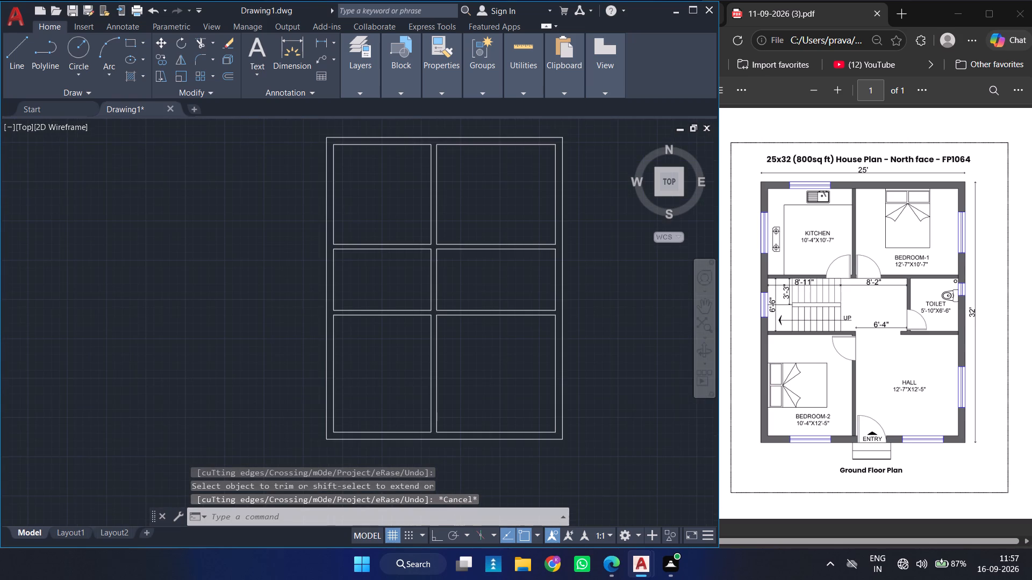
scroll(458, 307, "up", 2, "ctrl")
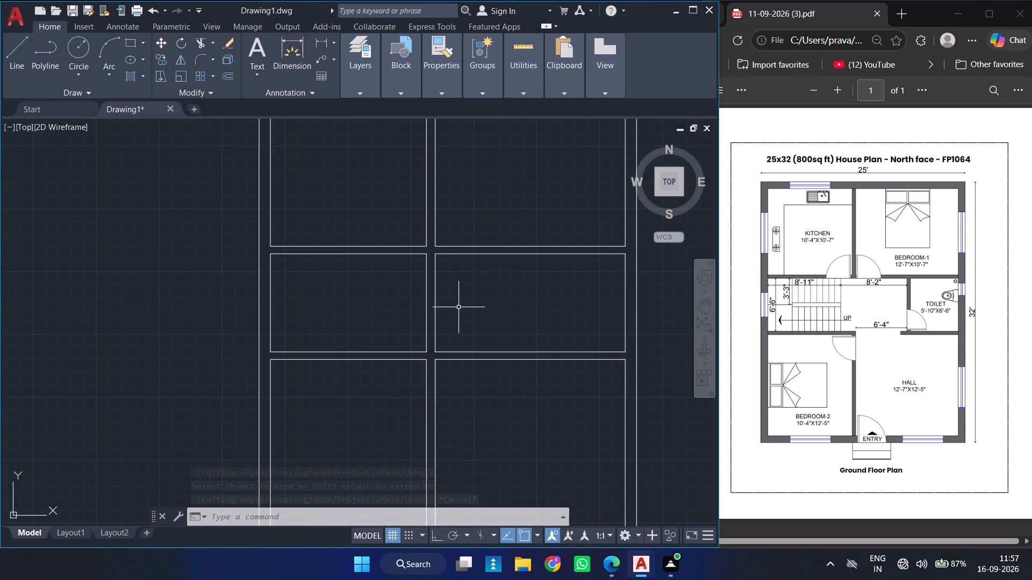
left_click(458, 307)
left_click(403, 320)
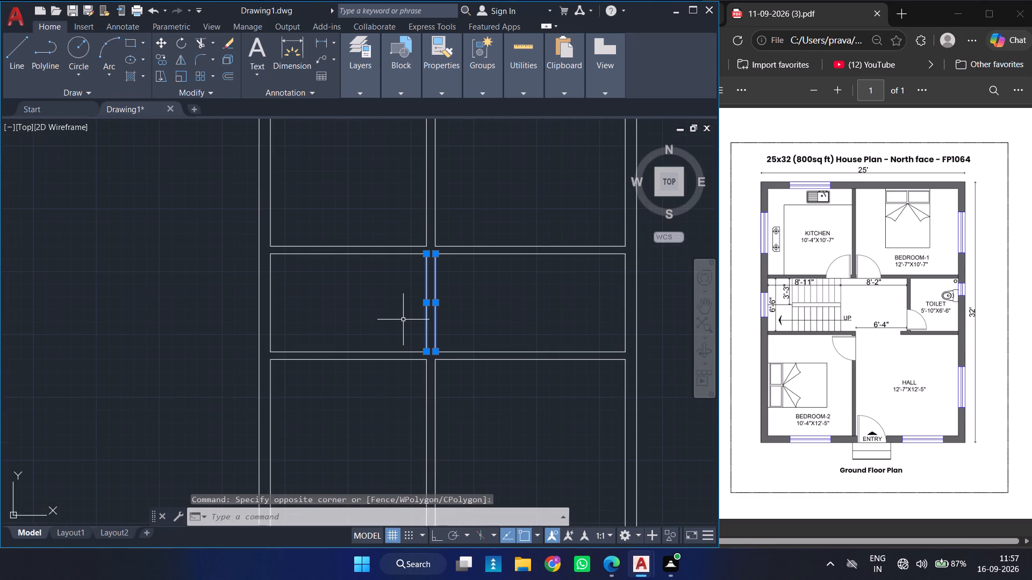
key("Delete")
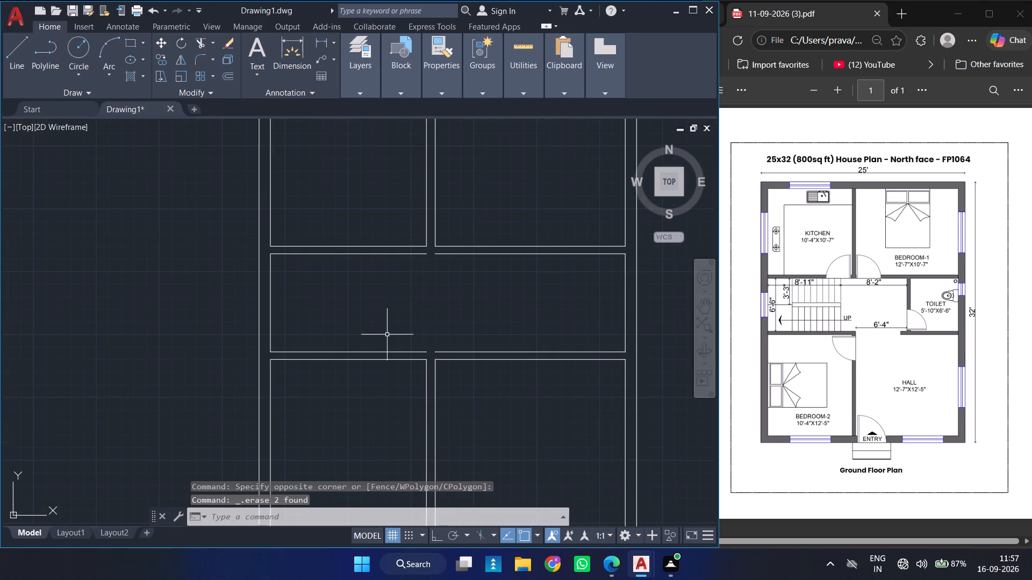
left_click(399, 352)
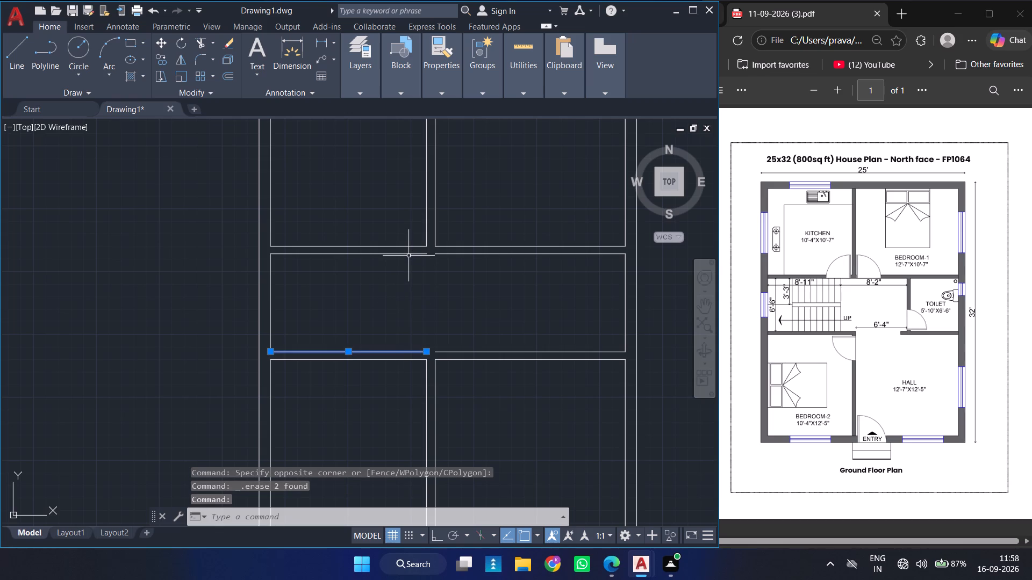
left_click(409, 253)
key("Delete")
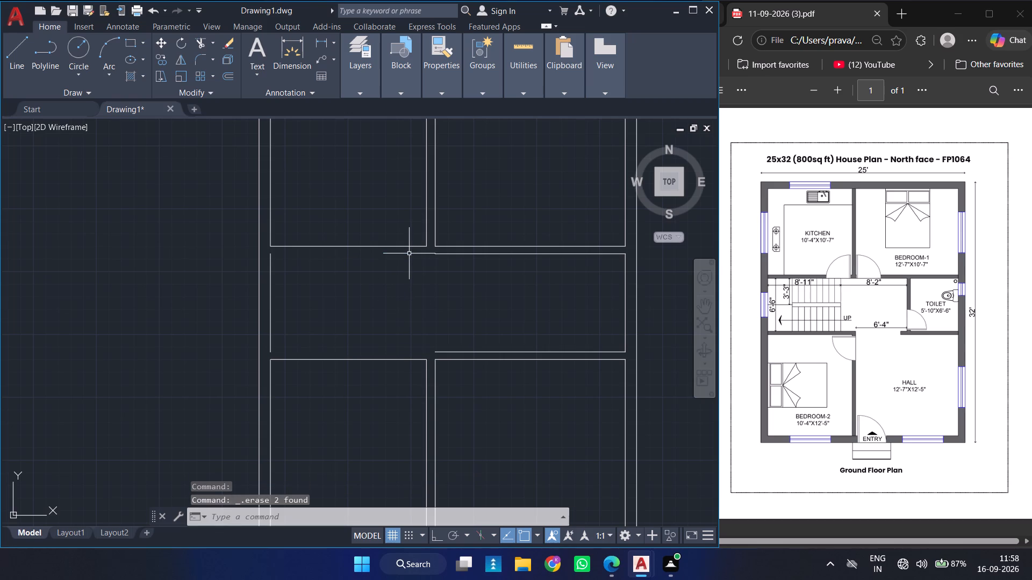
Extend the middle band's remaining top and bottom lines west to the outer wall's inner line.
type("EX")
key("Return")
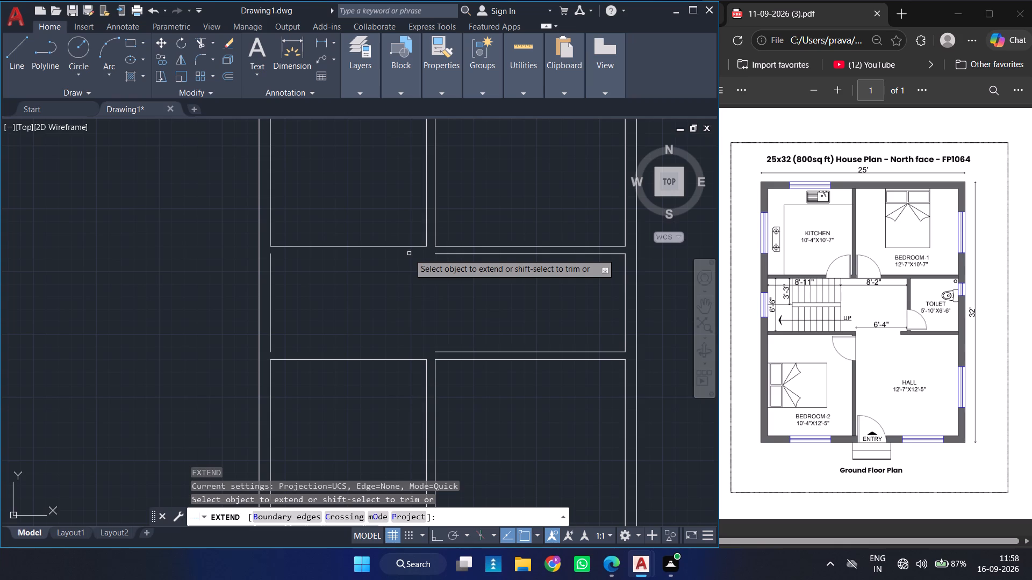
left_click(453, 255)
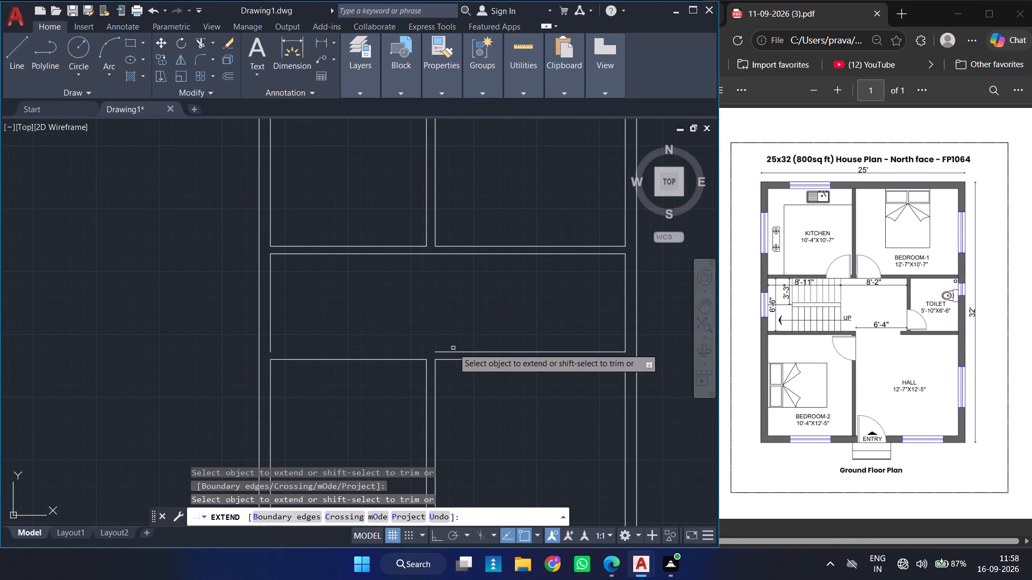
left_click(452, 350)
key("Escape")
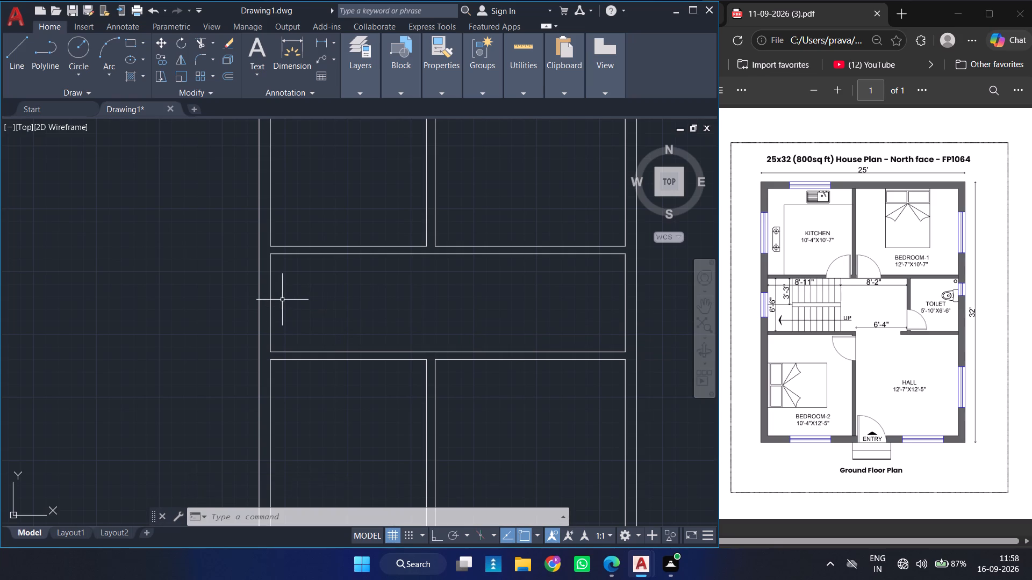
Offset the west wall's inner line in the middle band 8'11" eastward for the staircase length.
left_click(271, 292)
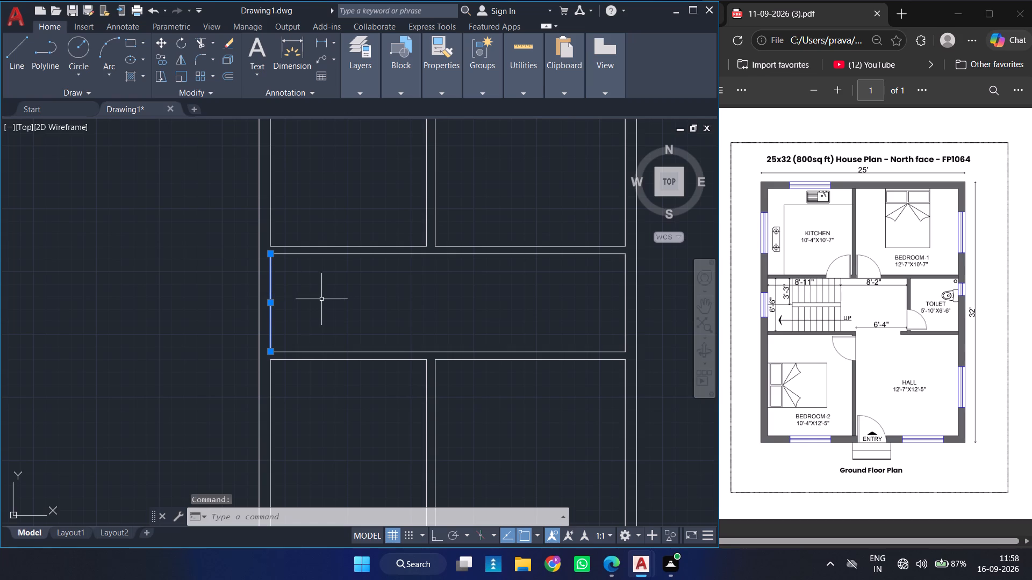
key("o")
key("Return")
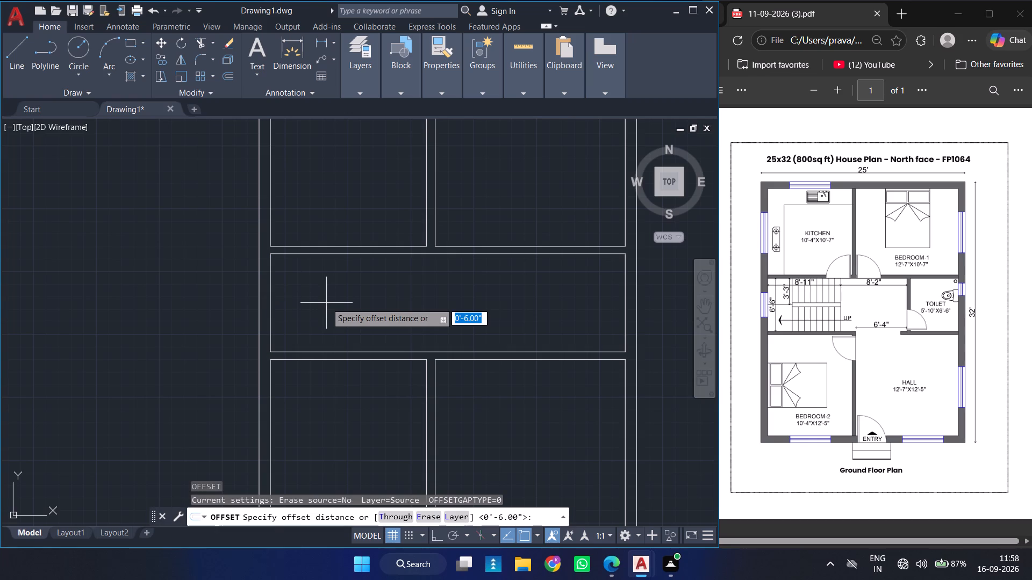
type("8'11")
key("Return")
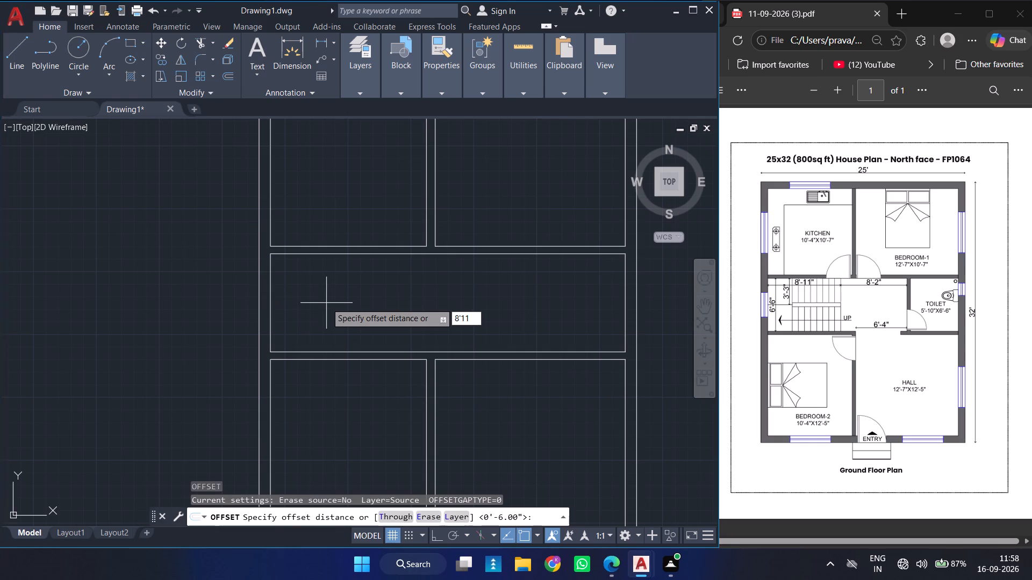
left_click(402, 312)
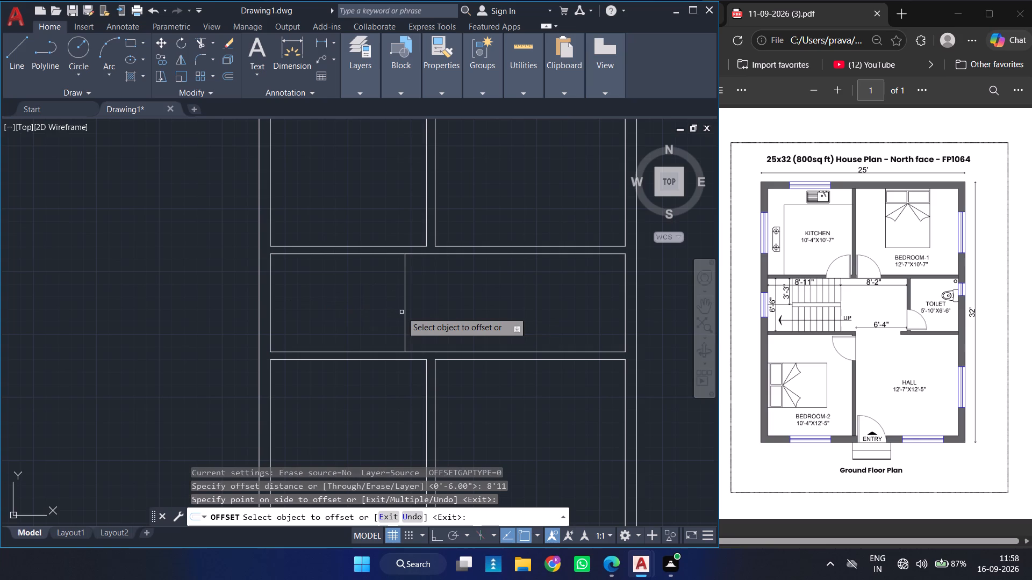
Offset the staircase end line 8'2" eastward to place the toilet partition line.
left_click(405, 299)
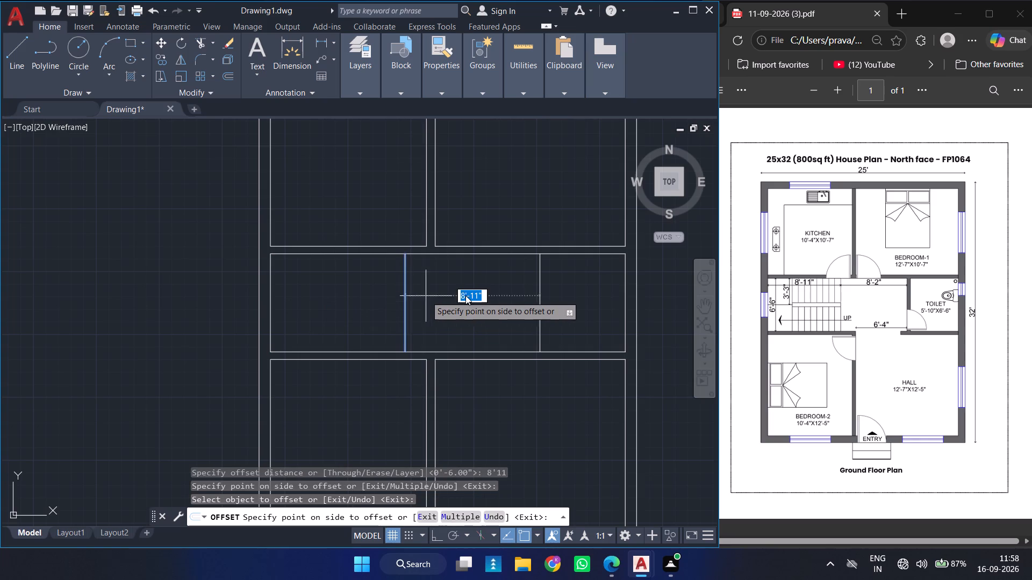
type("8'")
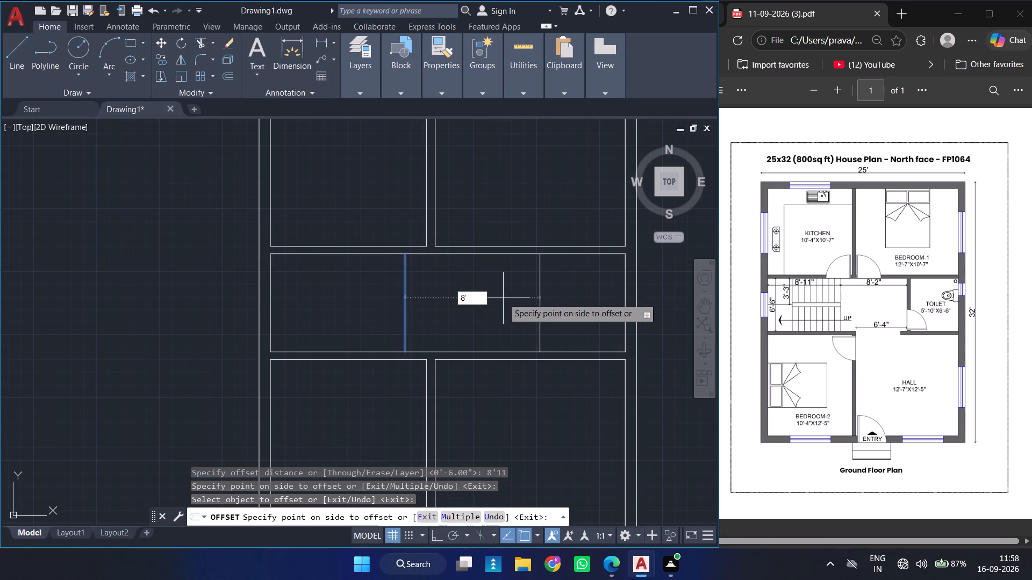
key("2")
key("Return")
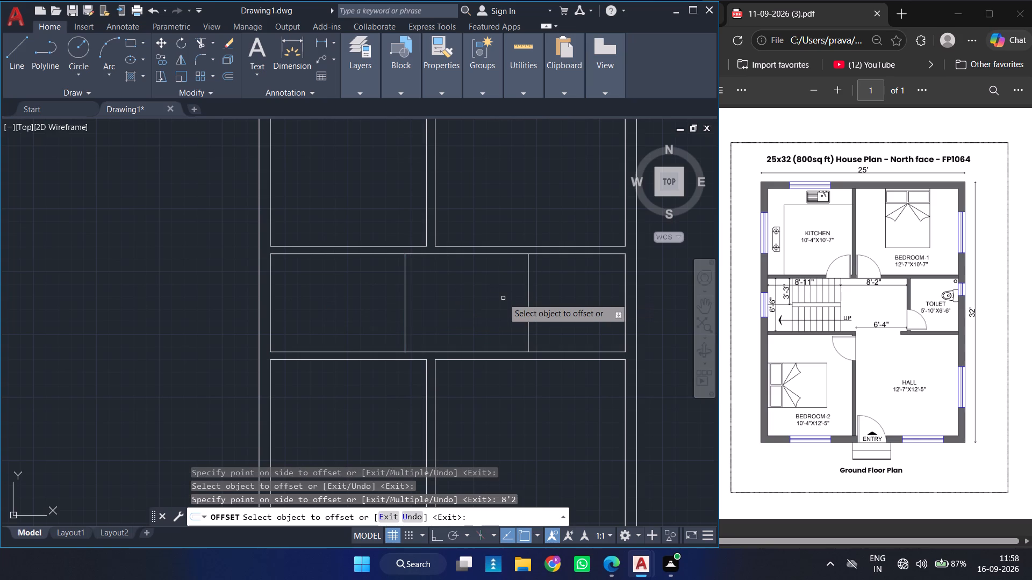
Offset the east wall's inner line in the middle band 5'10" westward to form the toilet's inner west wall line.
left_click(626, 302)
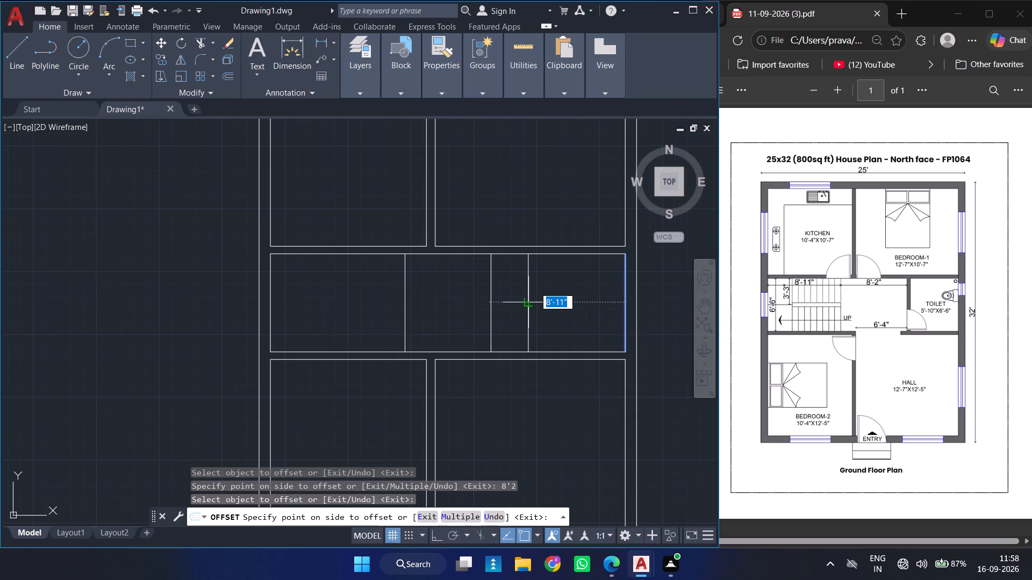
type("5'10")
key("Return")
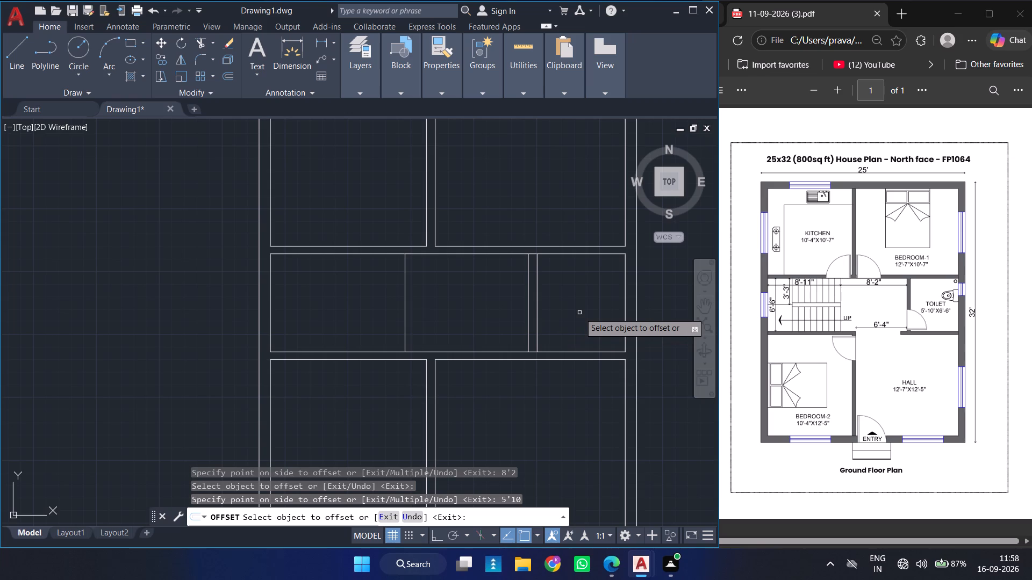
key("Escape")
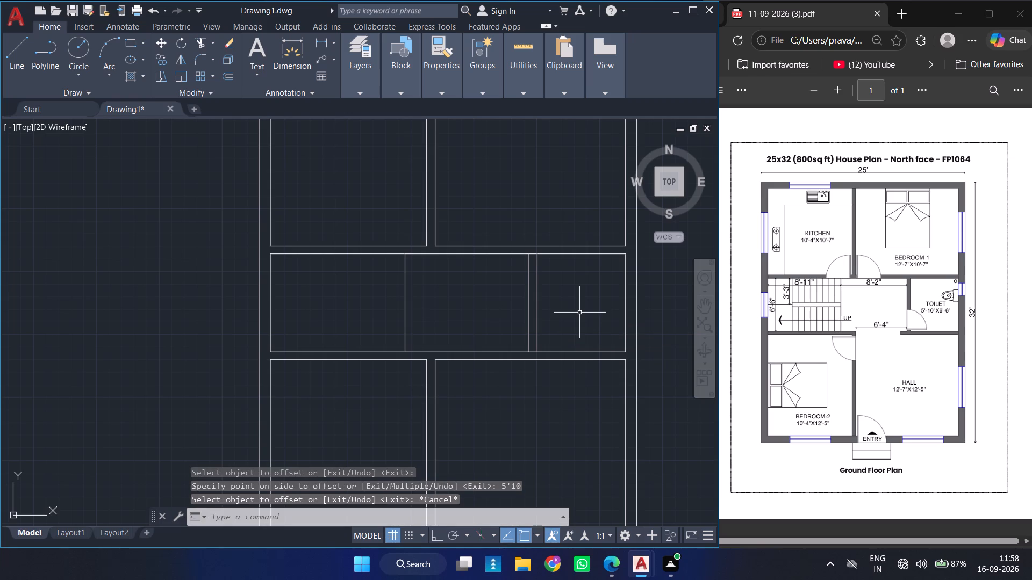
Extend the hall's west wall line up and the toilet partition's west line down across the wall between passage and hall.
type("EX")
key("space")
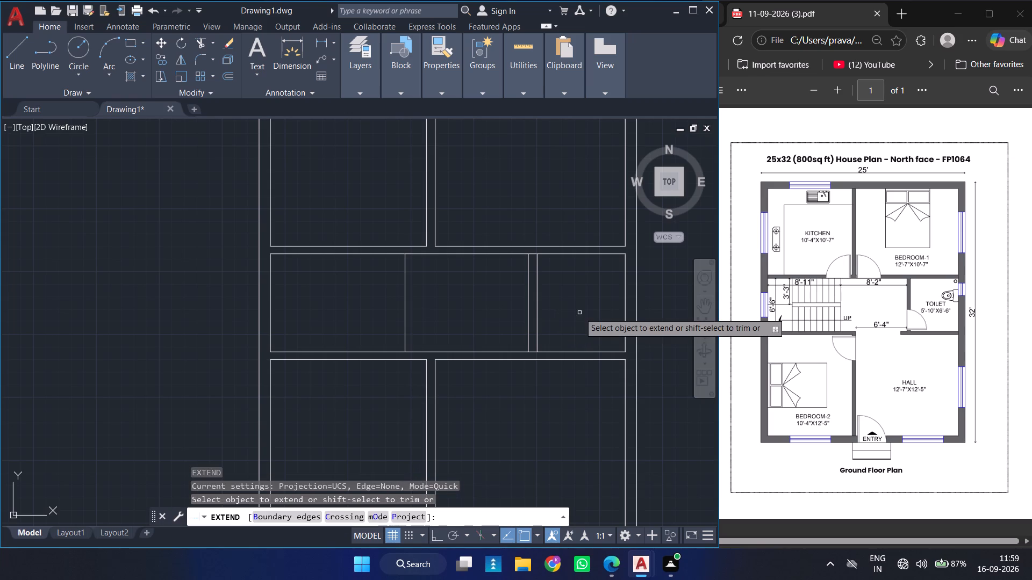
left_click(435, 367)
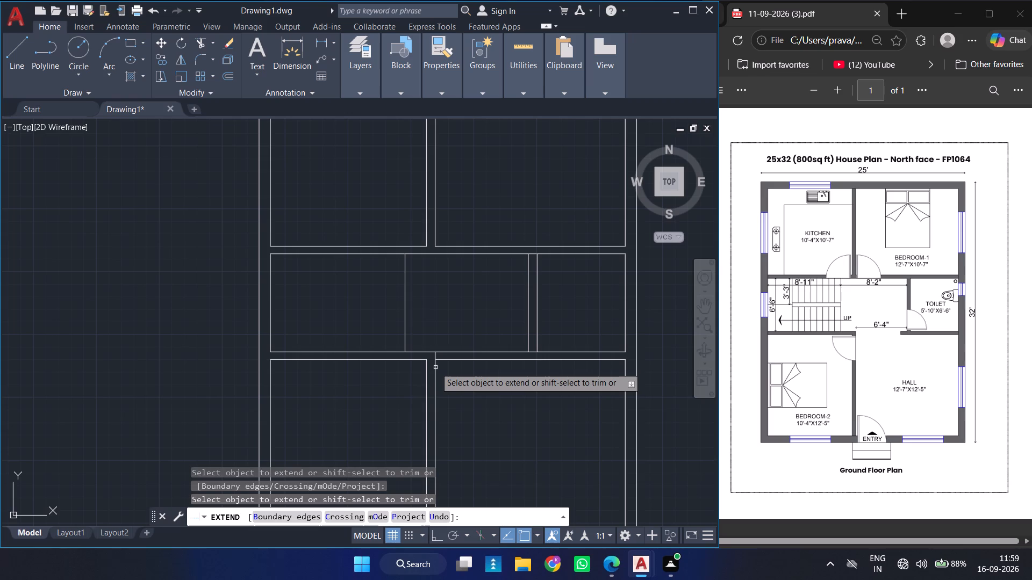
left_click(528, 345)
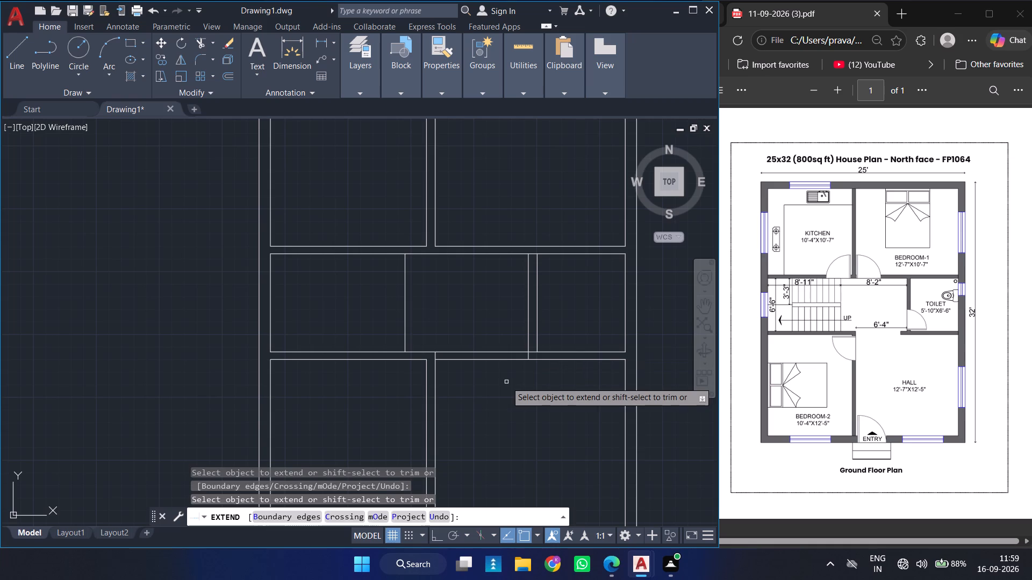
key("Escape")
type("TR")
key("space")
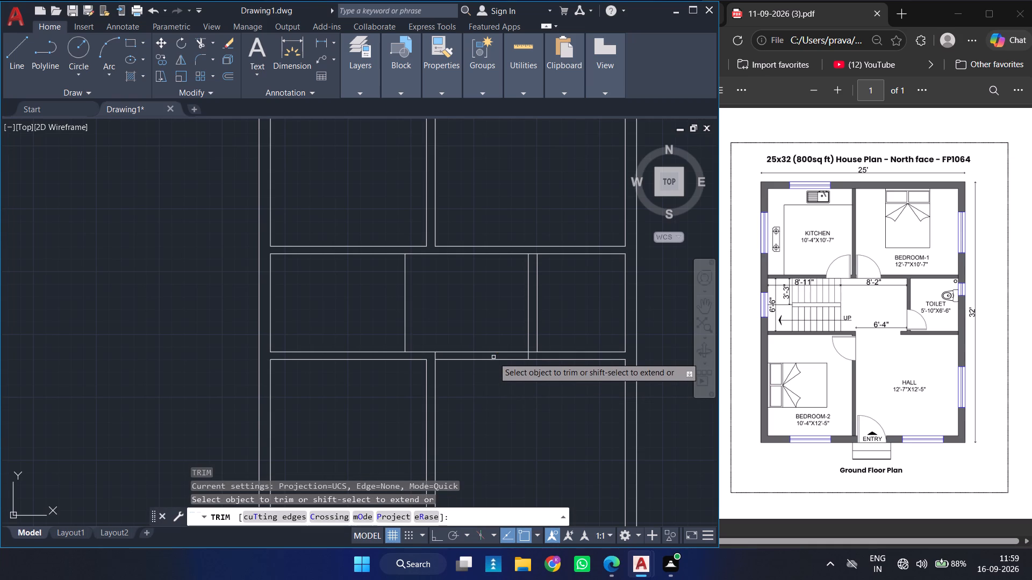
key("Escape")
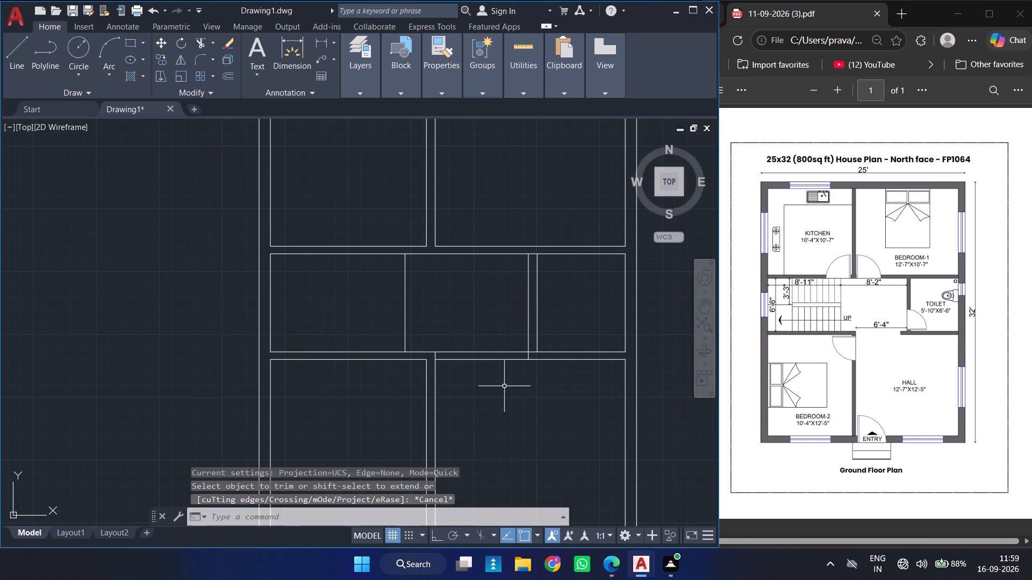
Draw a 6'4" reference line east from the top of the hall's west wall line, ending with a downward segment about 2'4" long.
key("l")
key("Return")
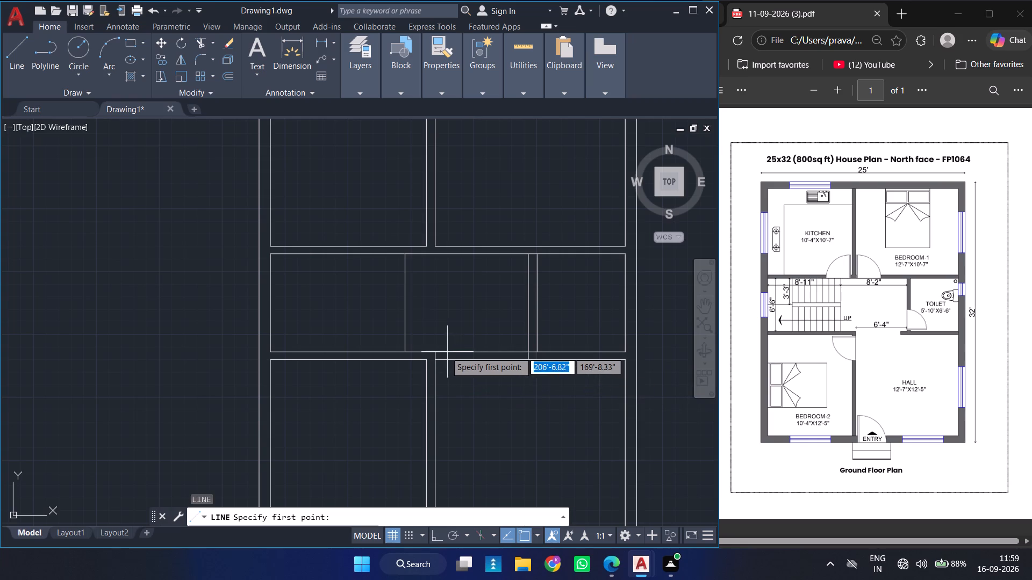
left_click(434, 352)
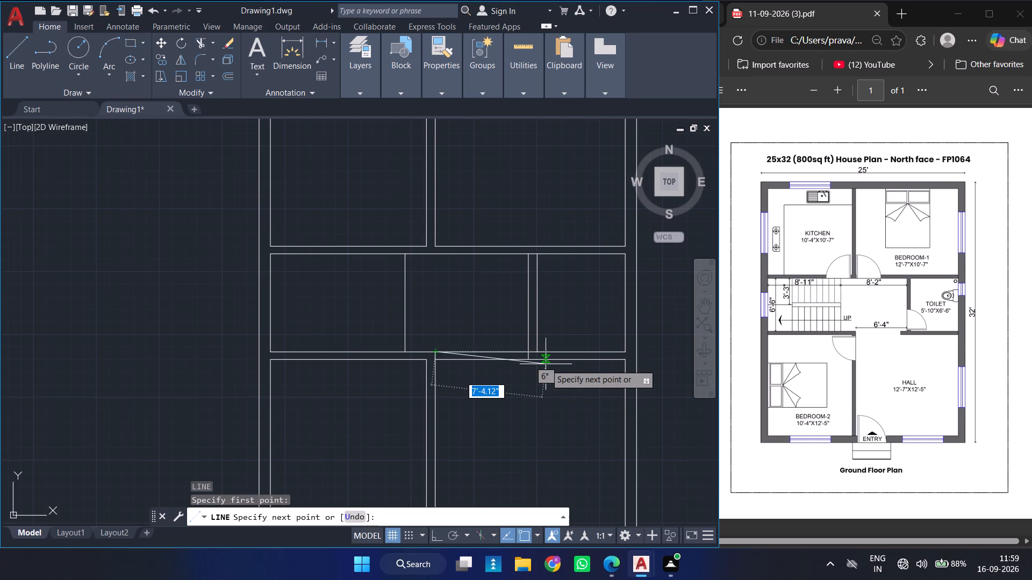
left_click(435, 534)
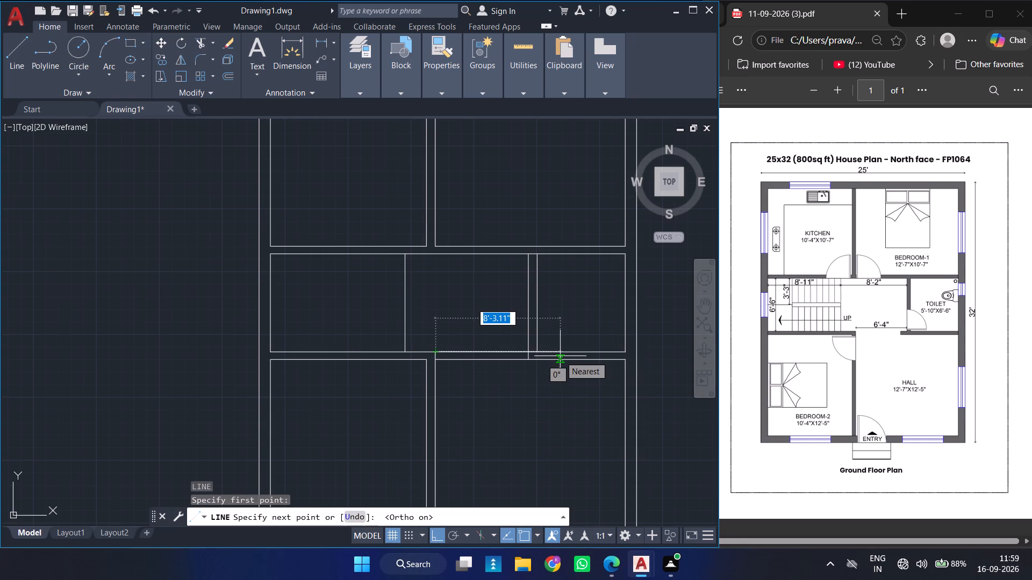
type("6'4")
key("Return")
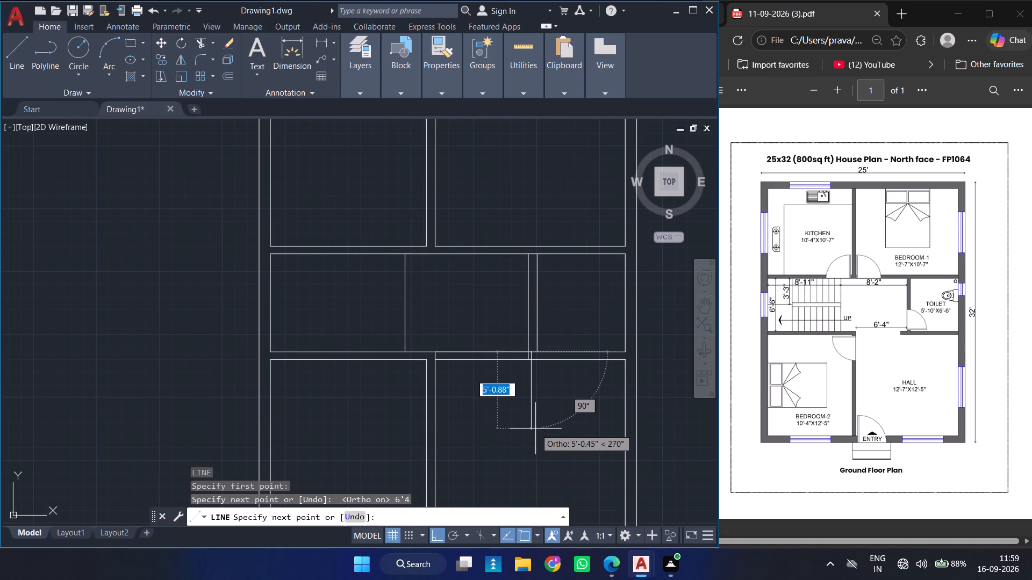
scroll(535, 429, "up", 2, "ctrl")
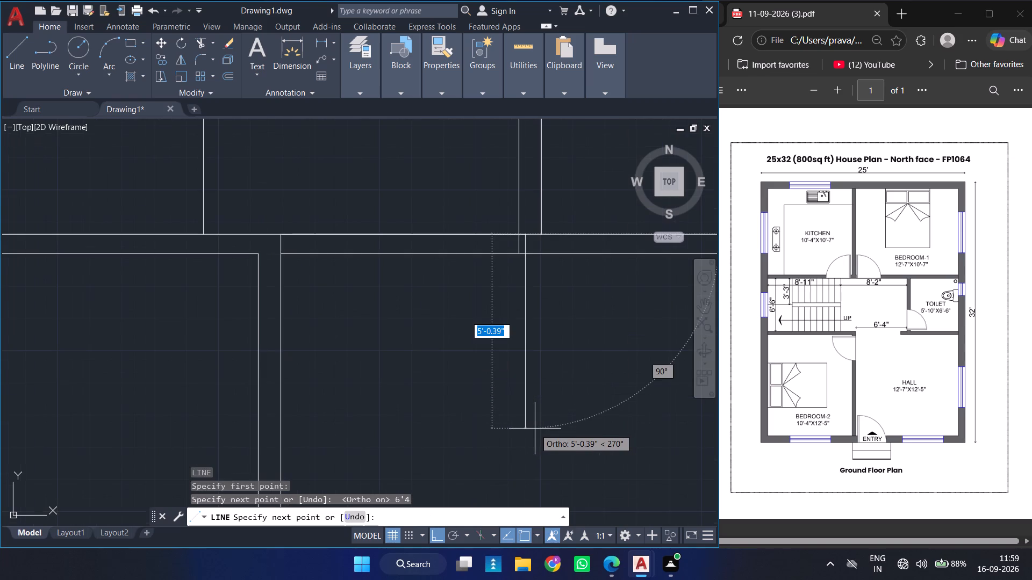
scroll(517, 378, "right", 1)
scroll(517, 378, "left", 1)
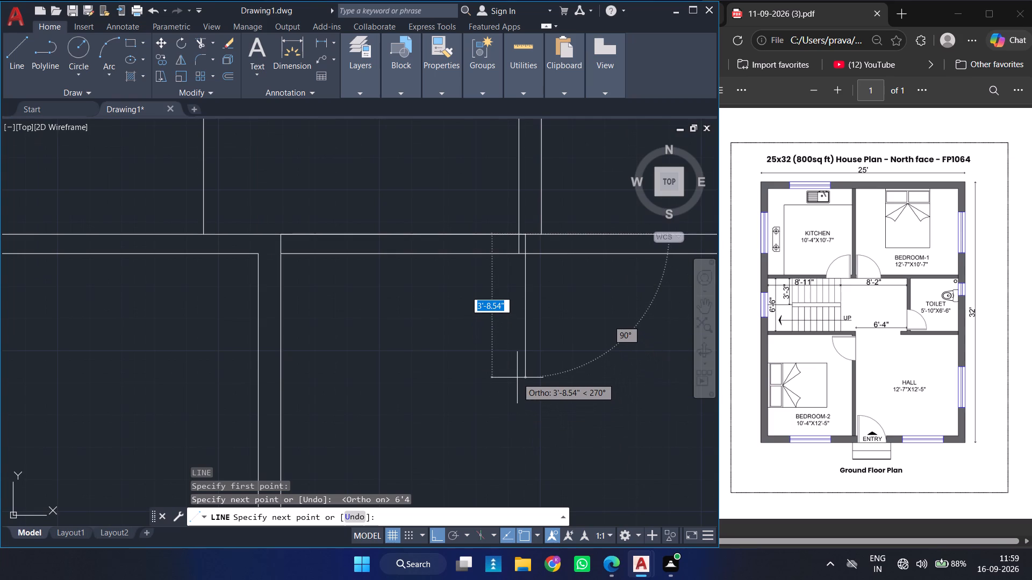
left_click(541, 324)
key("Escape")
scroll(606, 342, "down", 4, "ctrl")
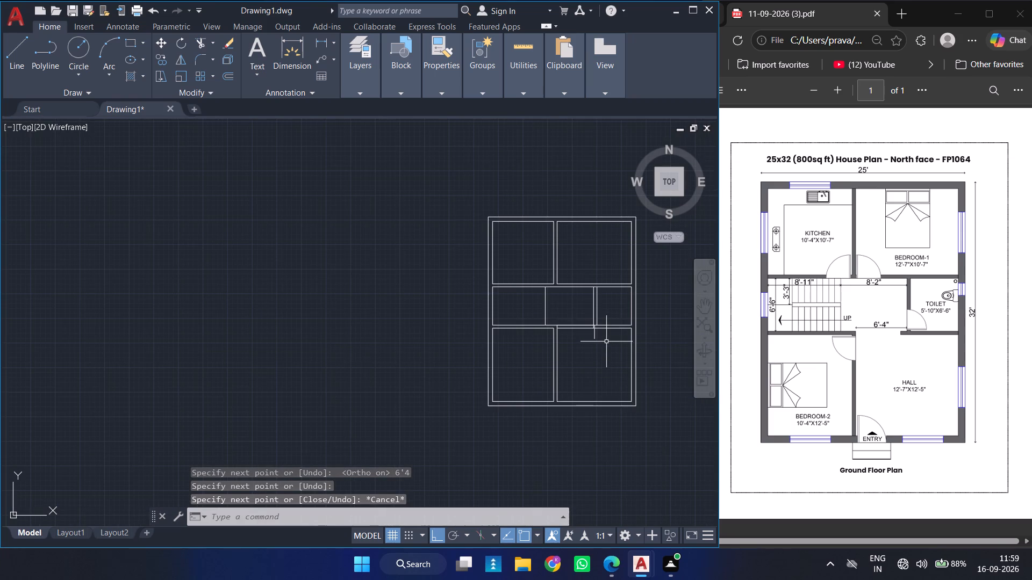
Quick-measure the offset between the reference line's end and the toilet partition, and the passage and toilet dimensions.
scroll(599, 306, "up", 4, "ctrl")
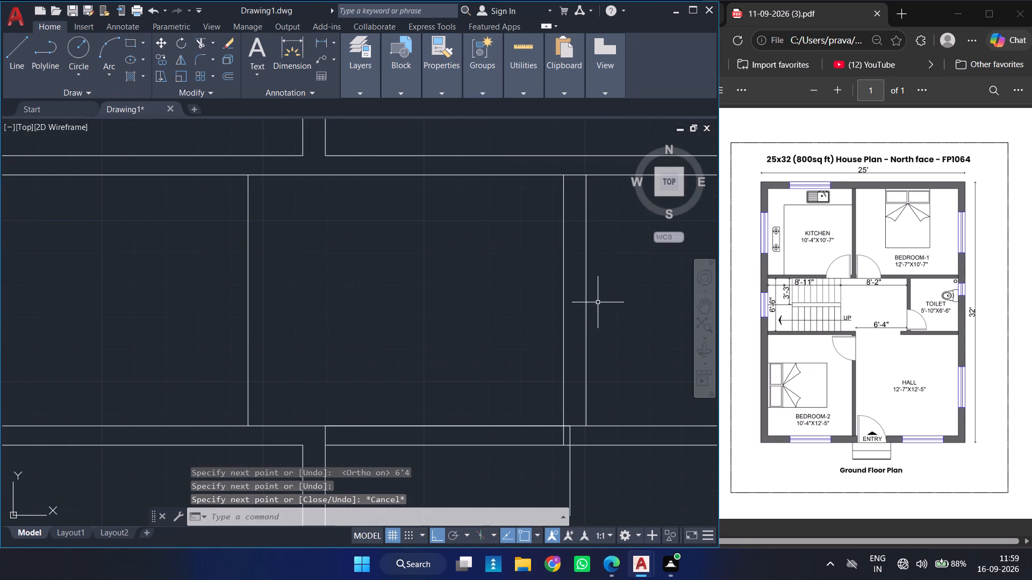
left_click(520, 71)
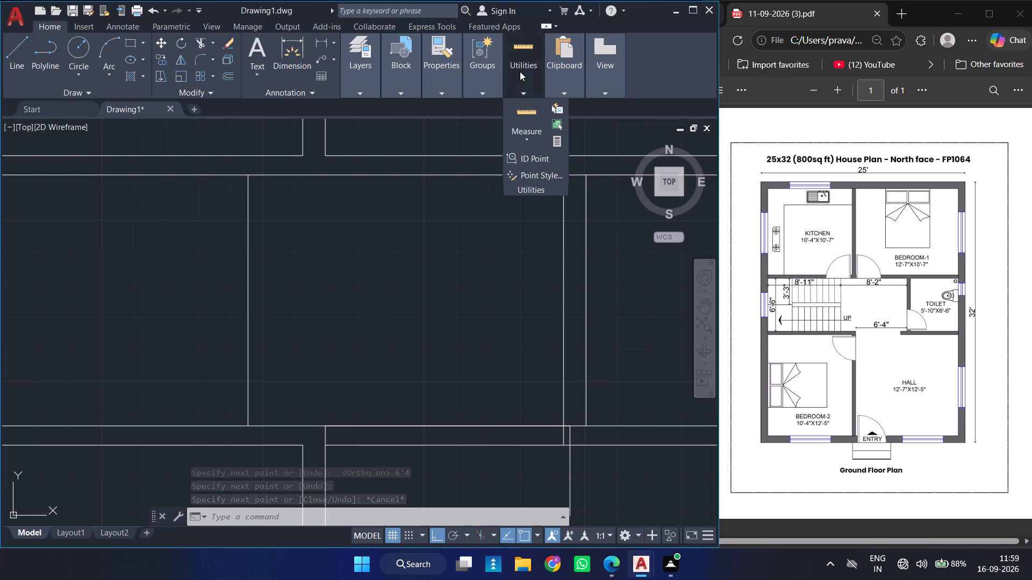
left_click(529, 112)
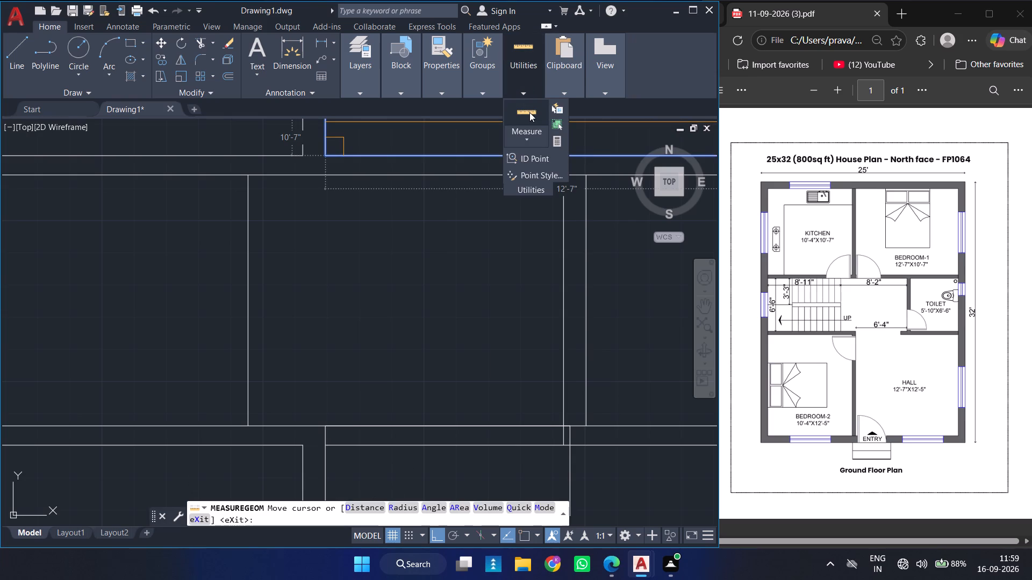
left_click(529, 112)
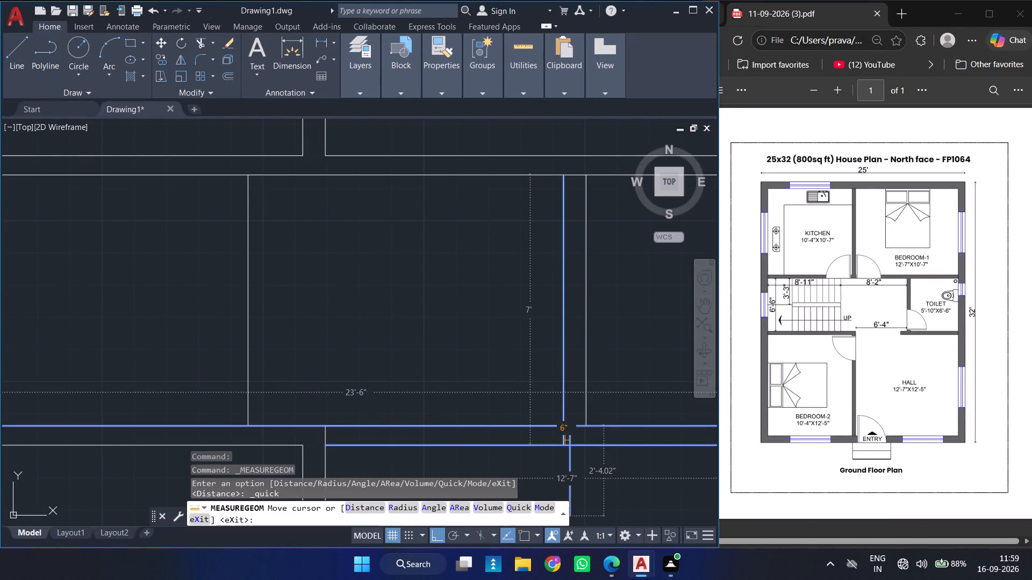
scroll(565, 440, "up", 4, "ctrl")
key("Escape")
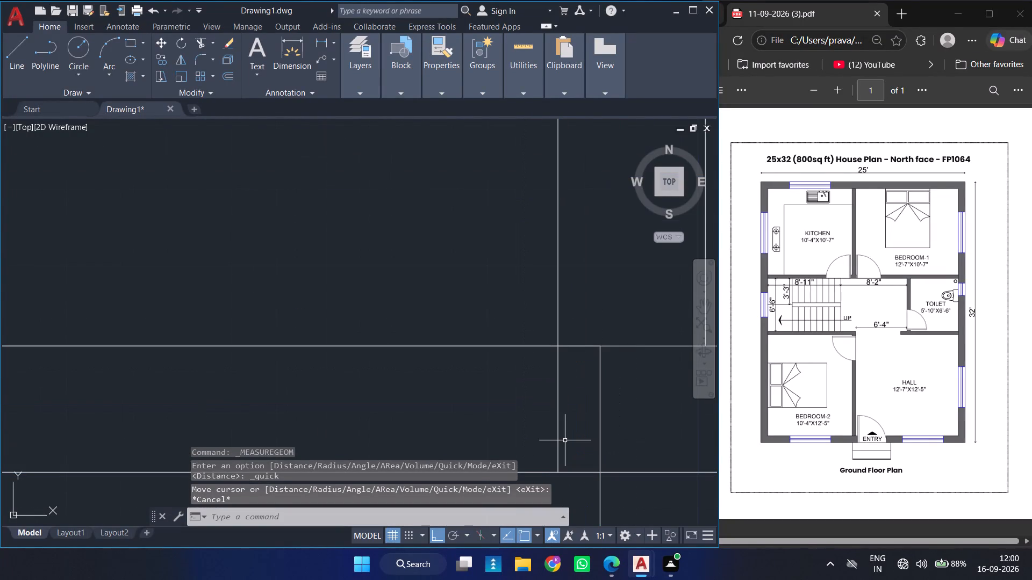
scroll(565, 440, "down", 5, "ctrl")
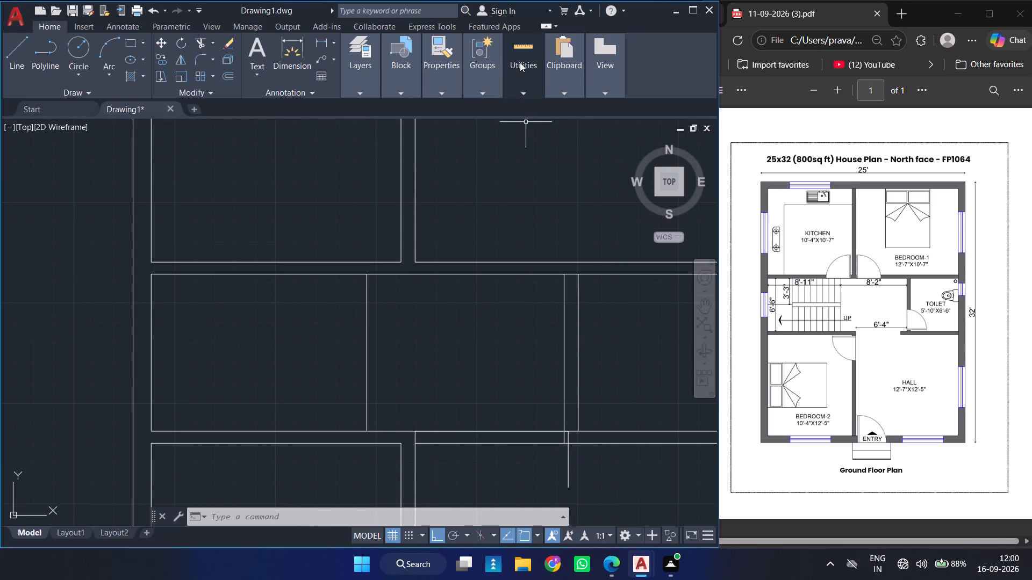
left_click(521, 105)
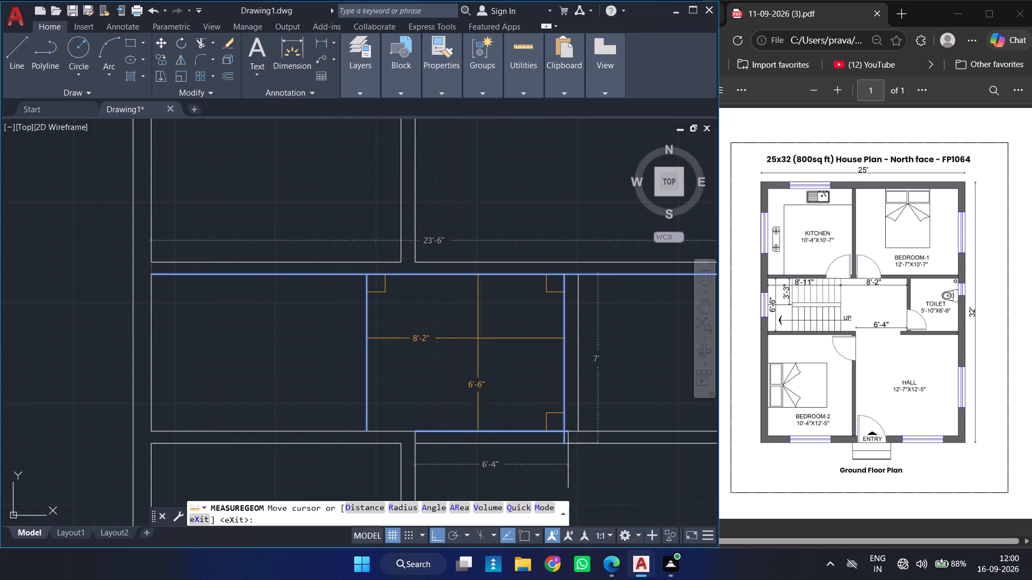
scroll(640, 337, "down", 2, "ctrl")
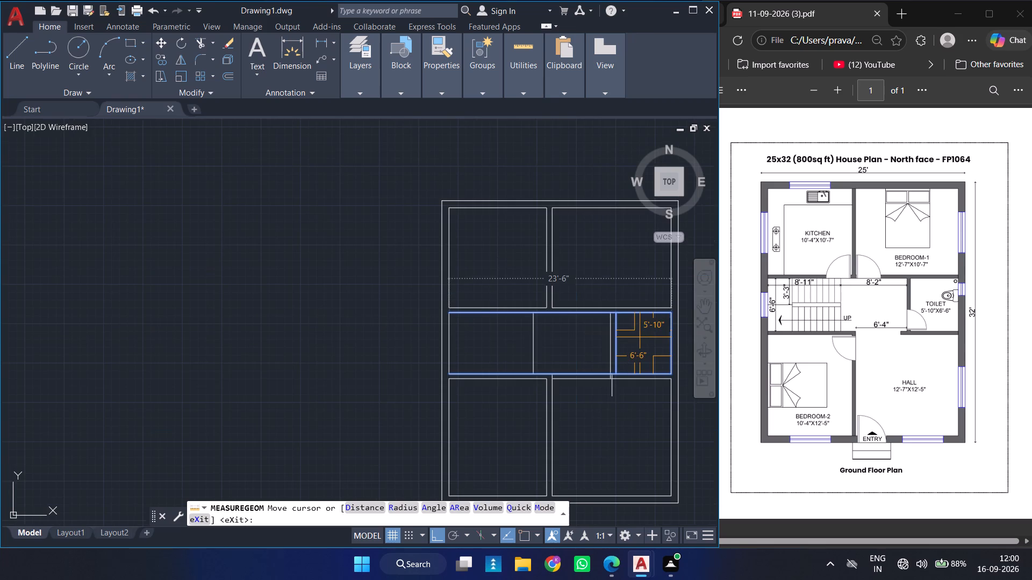
scroll(640, 337, "up", 3, "ctrl")
key("Escape")
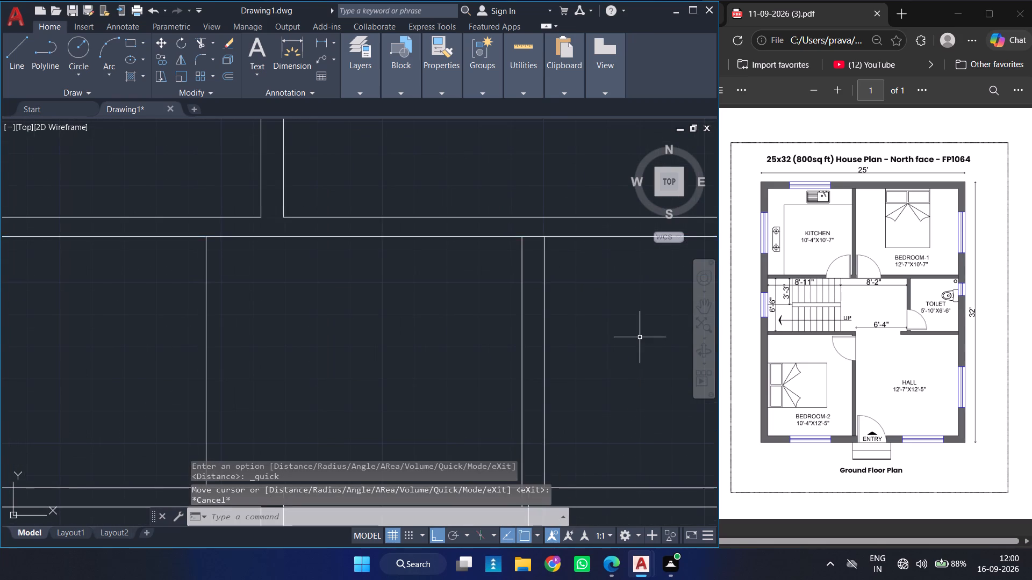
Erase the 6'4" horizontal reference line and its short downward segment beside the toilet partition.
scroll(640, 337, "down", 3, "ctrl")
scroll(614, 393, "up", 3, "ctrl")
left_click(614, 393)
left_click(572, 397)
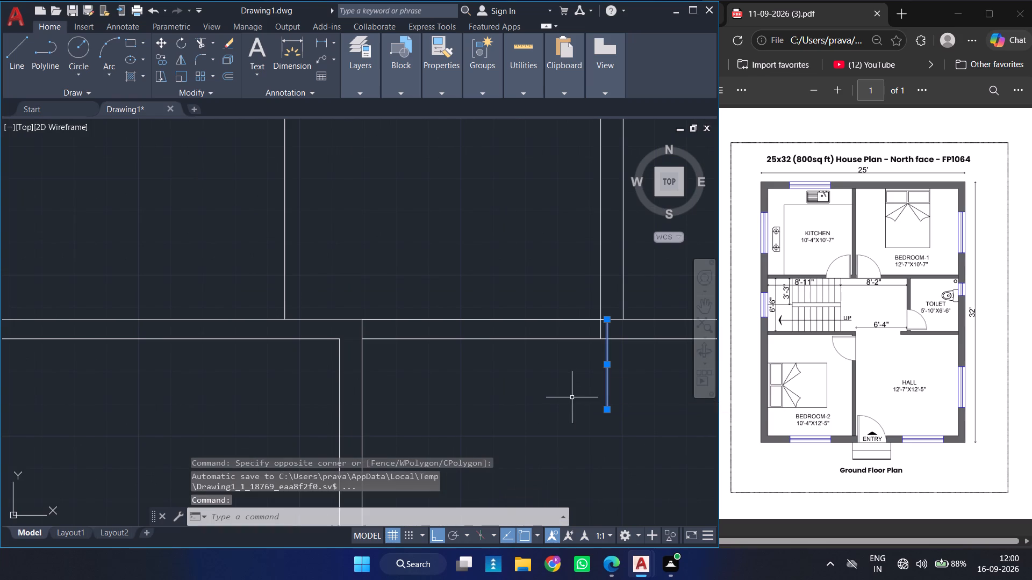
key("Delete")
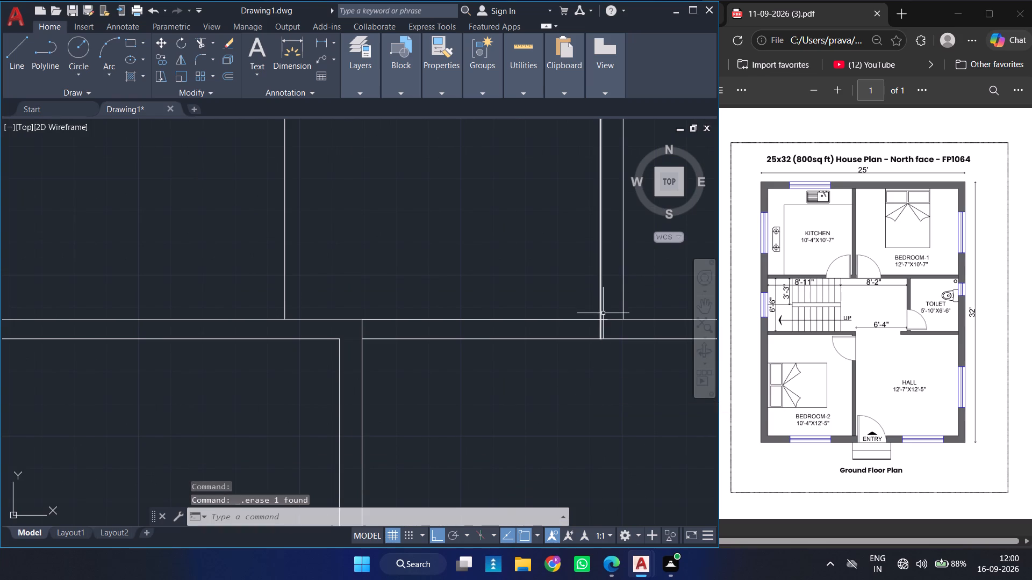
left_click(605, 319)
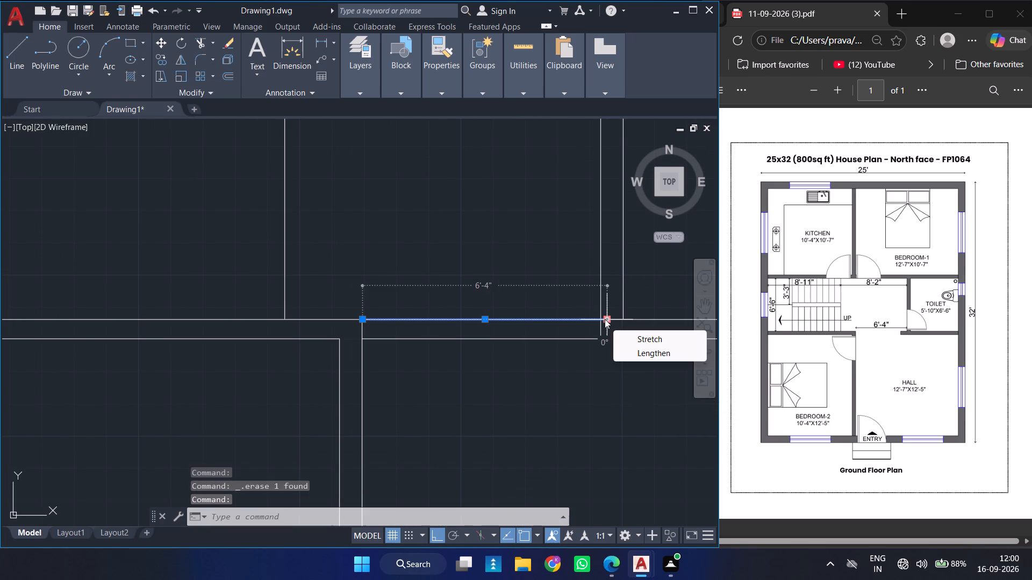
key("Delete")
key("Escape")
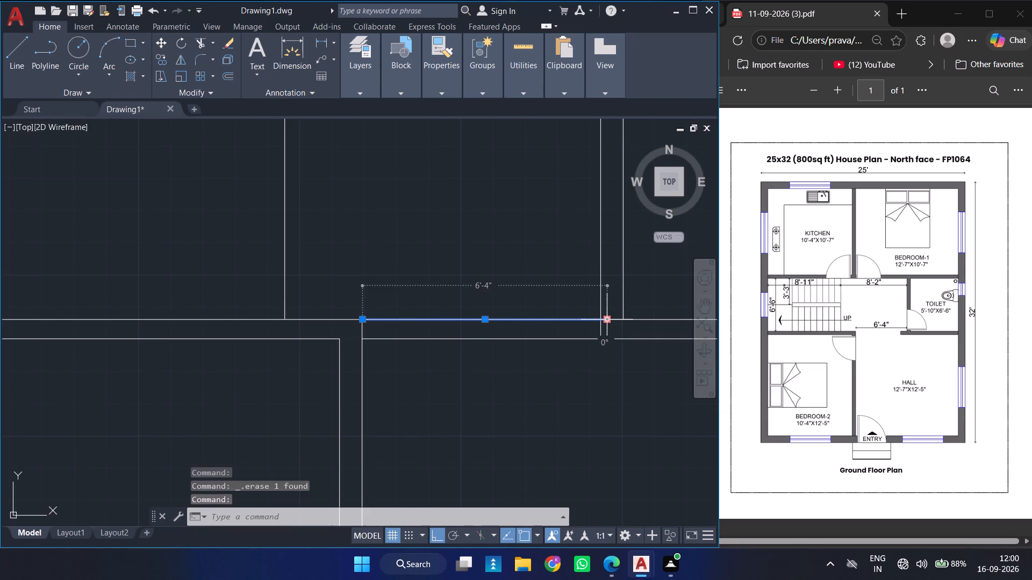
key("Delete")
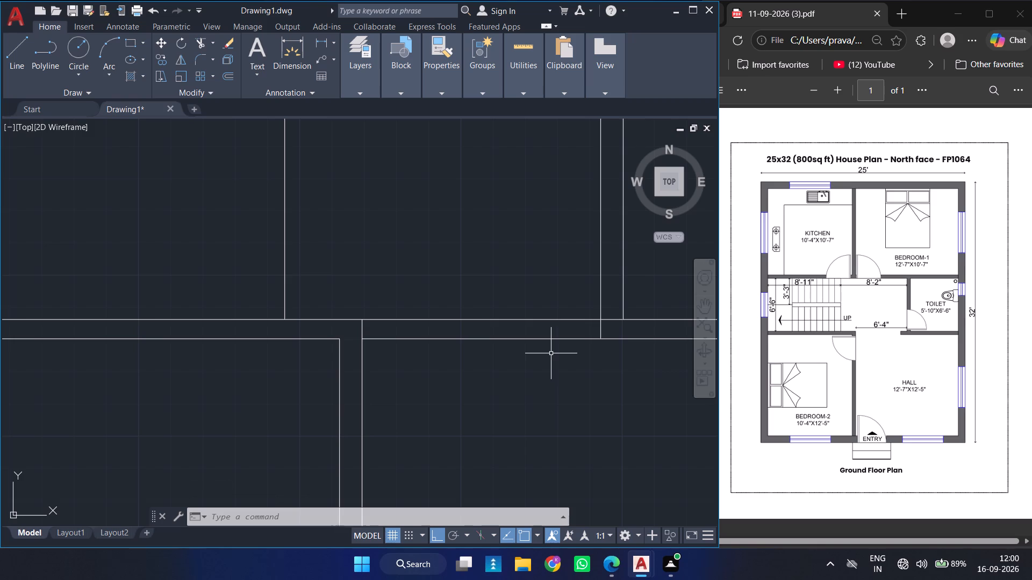
Trim both wall lines between the passage and hall, from the hall's west wall to the toilet partition, to form the opening.
scroll(551, 353, "down", 3, "ctrl")
scroll(551, 353, "up", 2, "ctrl")
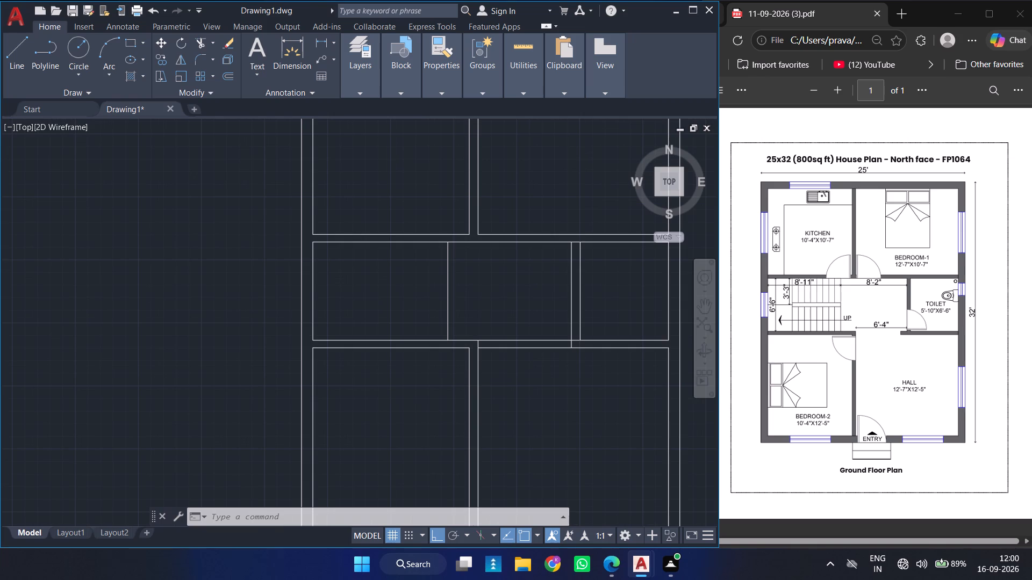
scroll(551, 353, "down", 2, "ctrl")
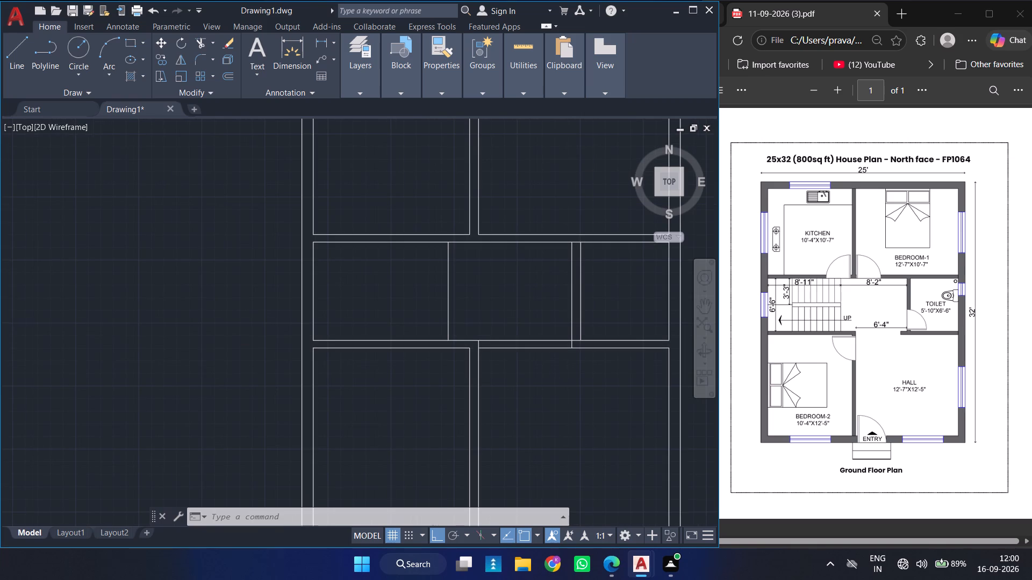
scroll(554, 363, "up", 1, "ctrl")
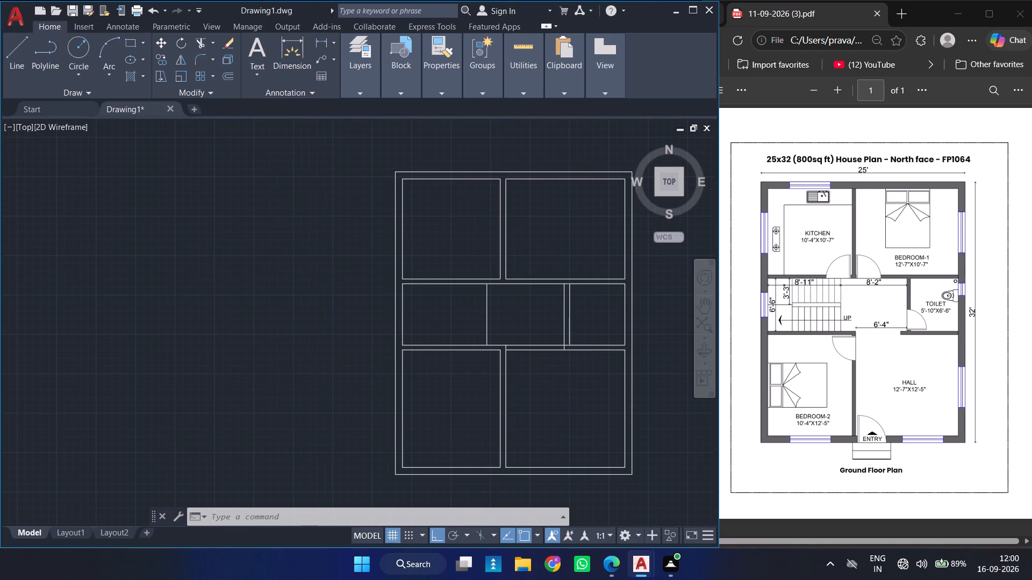
scroll(554, 363, "up", 1, "ctrl")
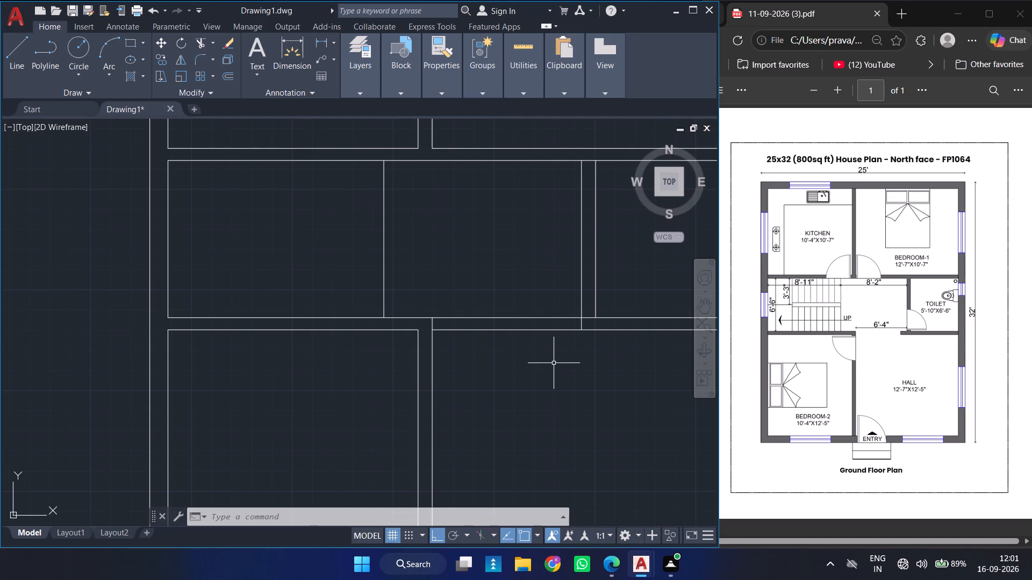
type("TR")
key("Return")
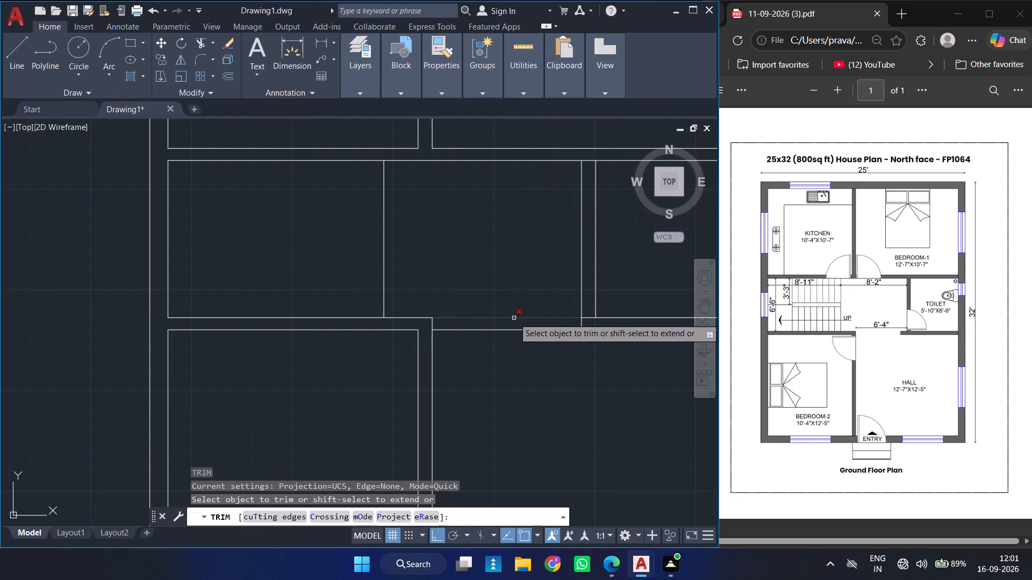
left_click(514, 318)
left_click(513, 330)
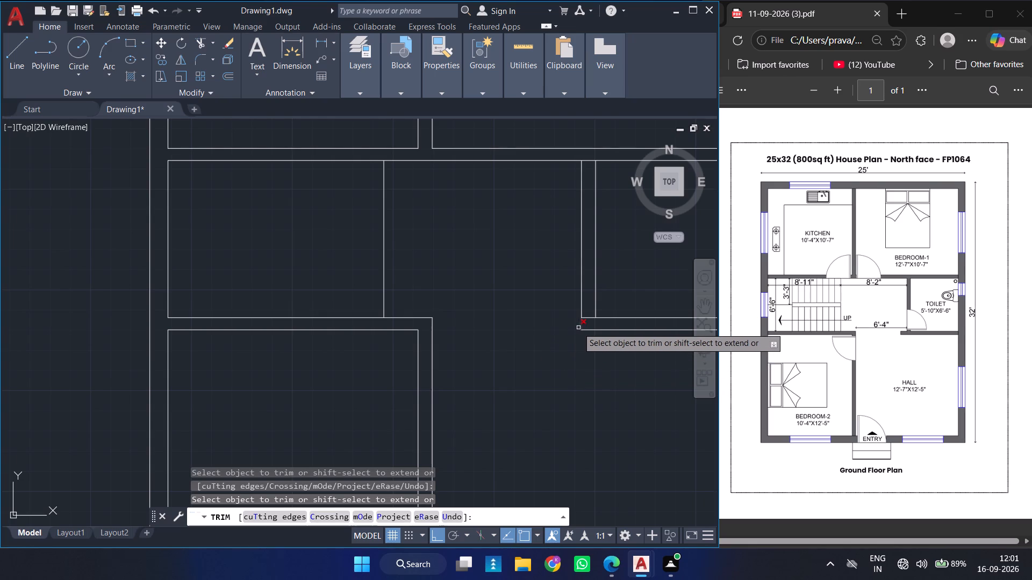
key("Escape")
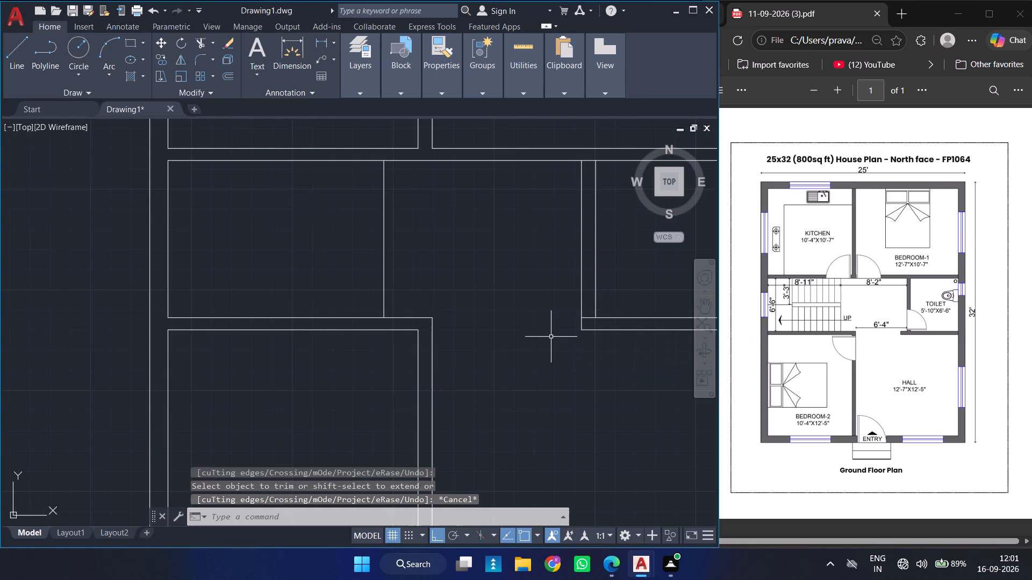
Draw a 9" line across the kitchen's north wall, from the midpoint of its inner line to the outer line.
scroll(551, 337, "down", 1, "ctrl")
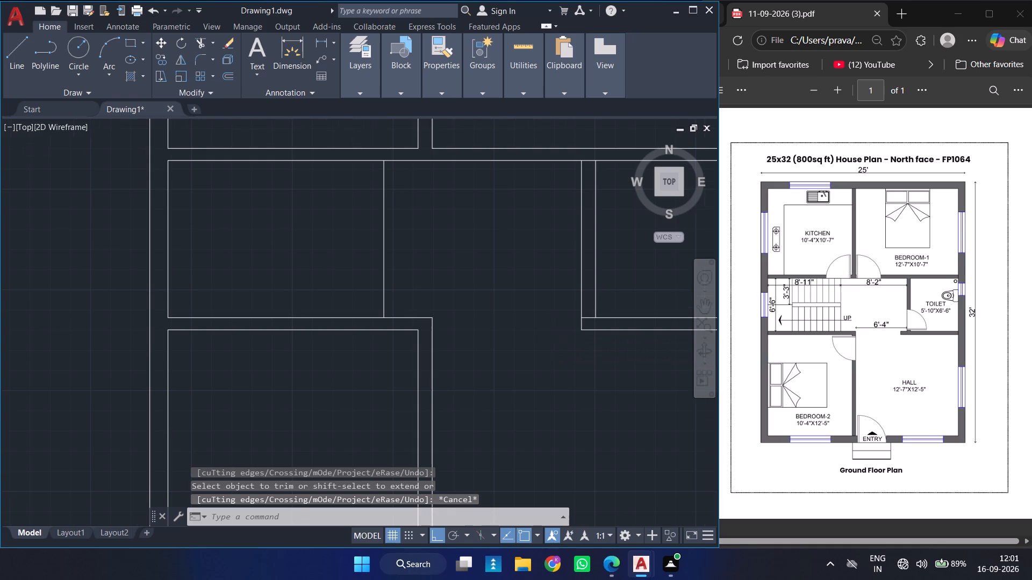
scroll(551, 337, "down", 1, "ctrl")
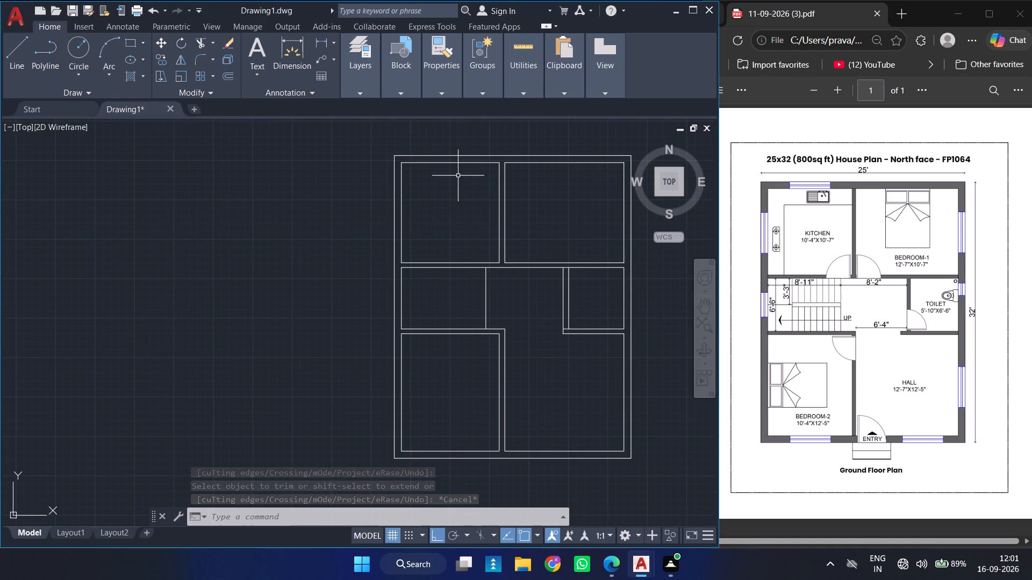
scroll(458, 176, "up", 3, "ctrl")
scroll(458, 176, "down", 1, "ctrl")
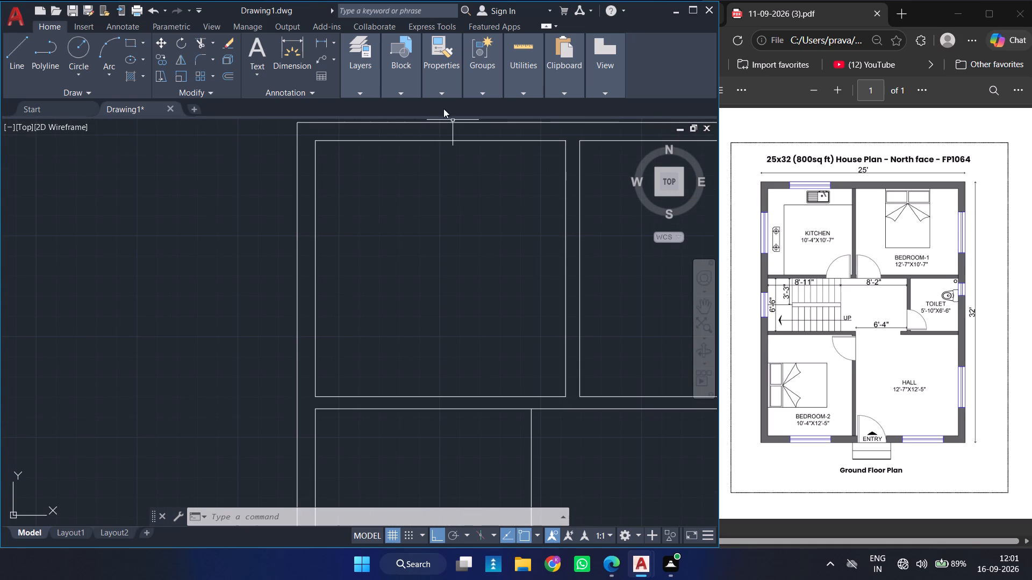
scroll(448, 208, "down", 2, "ctrl")
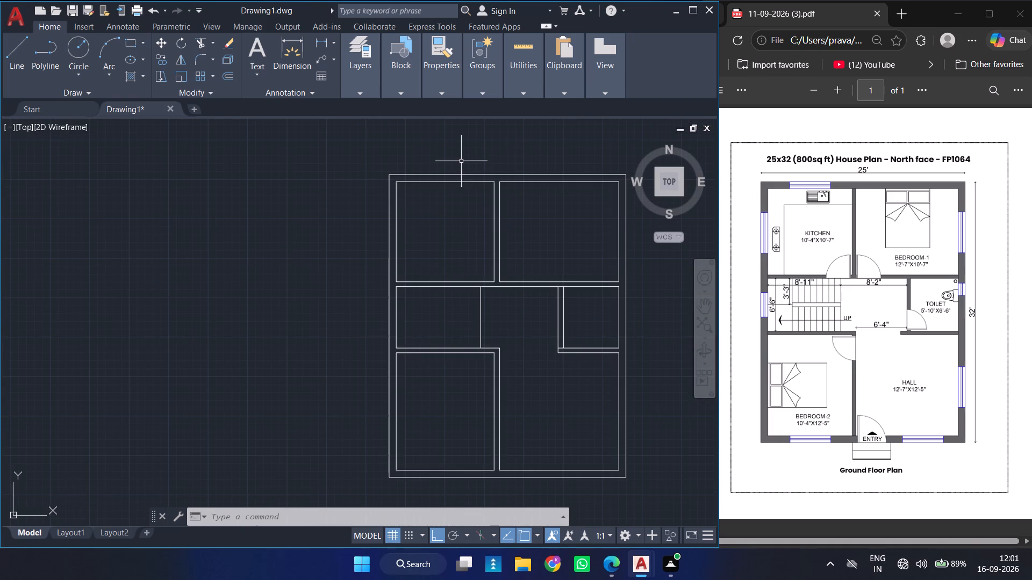
scroll(461, 161, "up", 3, "ctrl")
key("l")
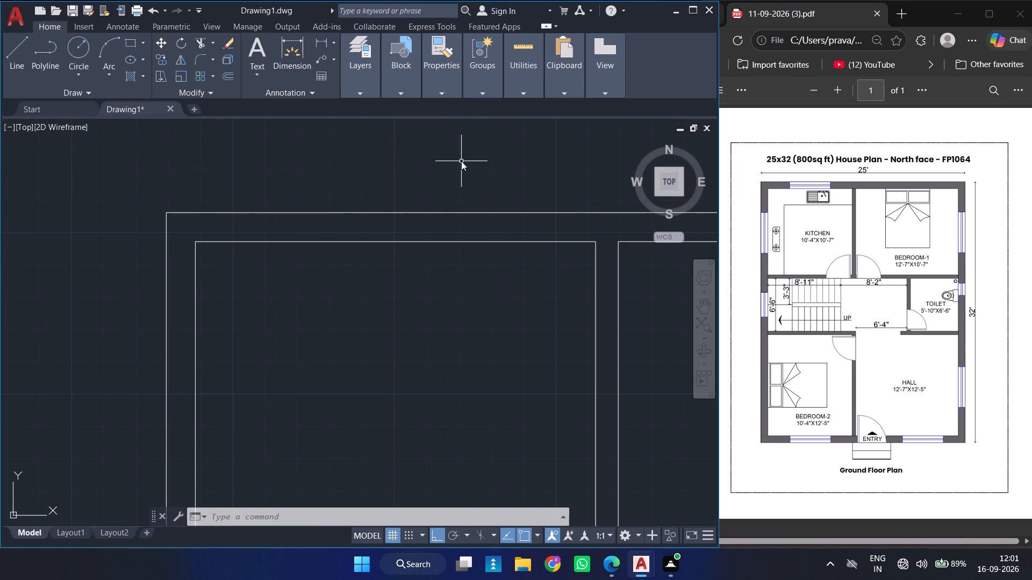
key("Return")
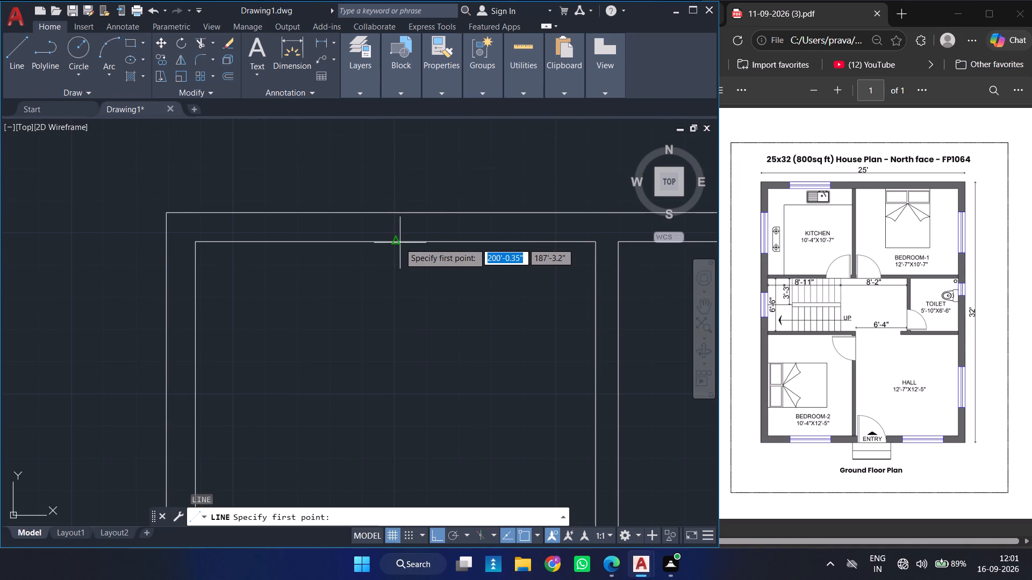
left_click(395, 244)
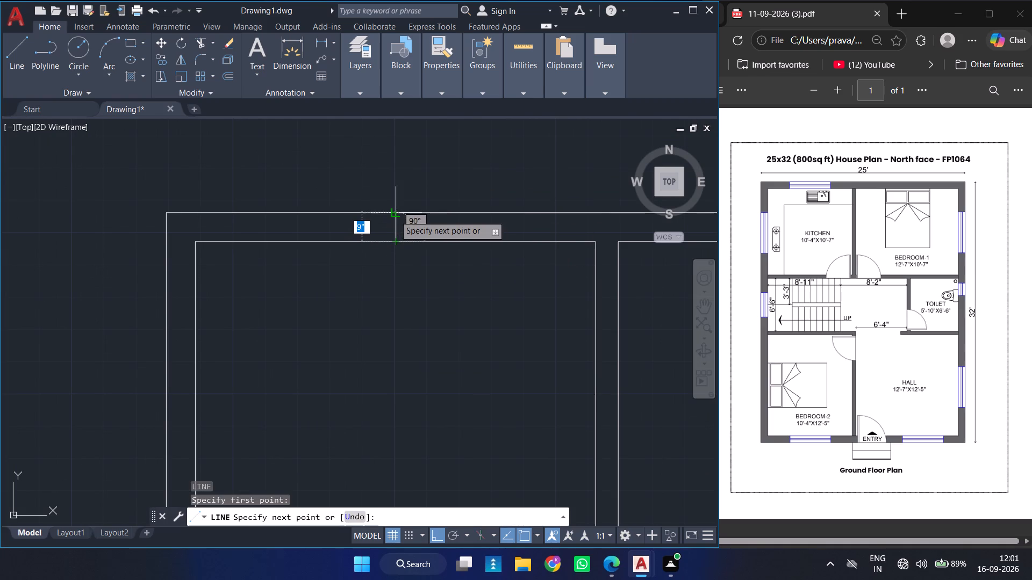
left_click(395, 211)
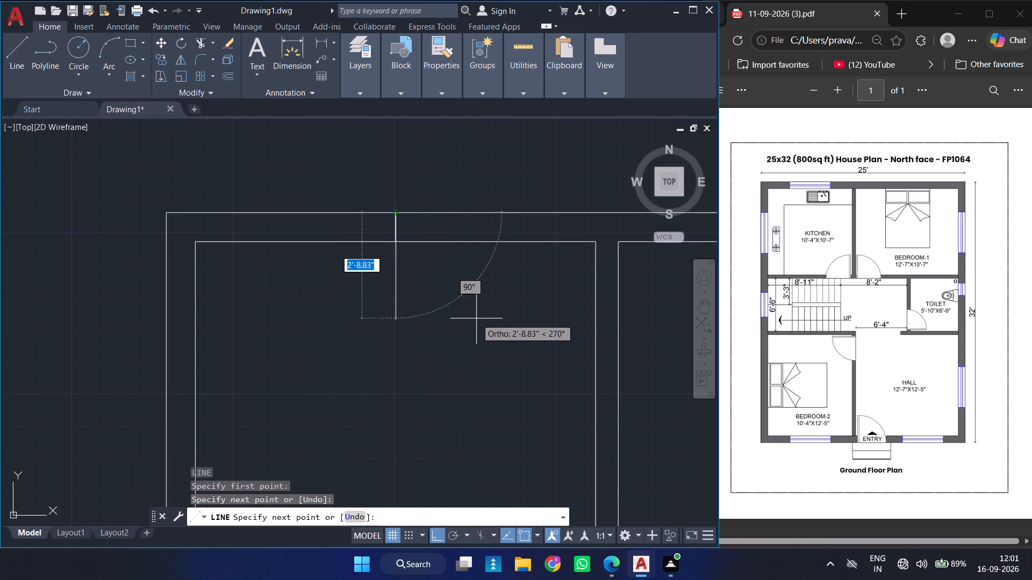
key("Return")
Offset the centre line in the kitchen's north wall by 2.5' to both the west and east sides.
key("o")
key("Return")
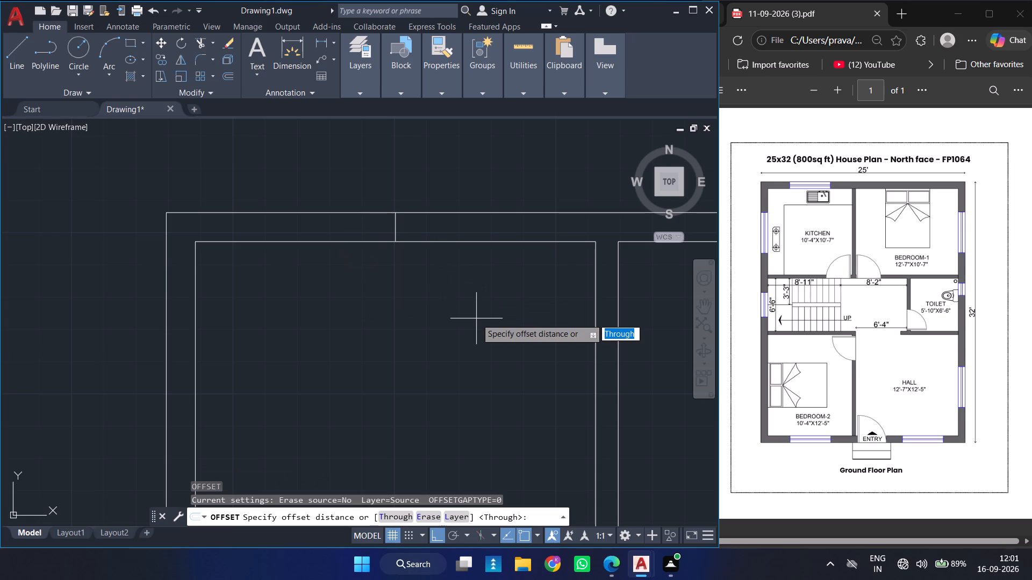
type("2.5'")
key("Return")
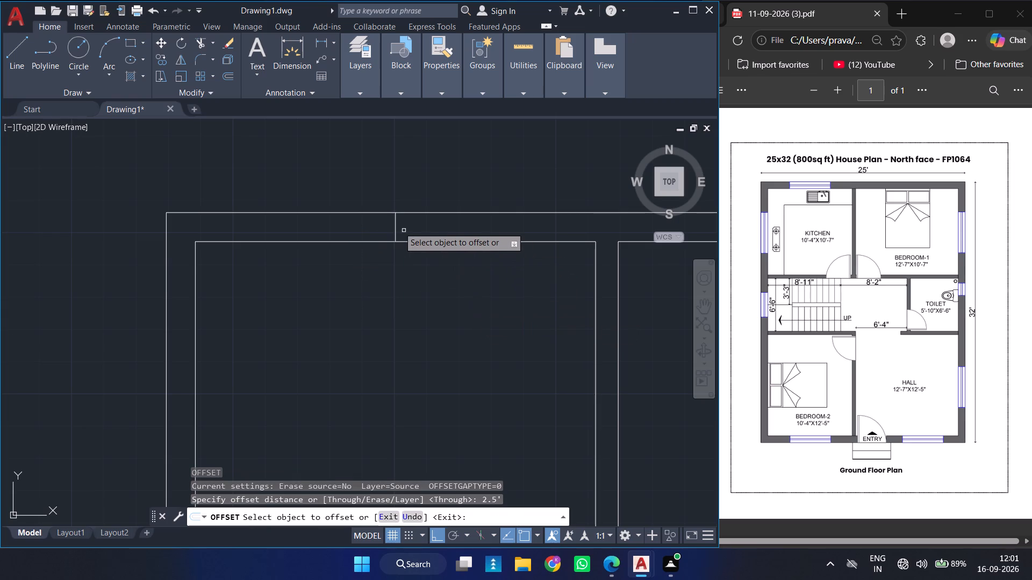
left_click(397, 222)
left_click_drag(263, 229, 392, 226)
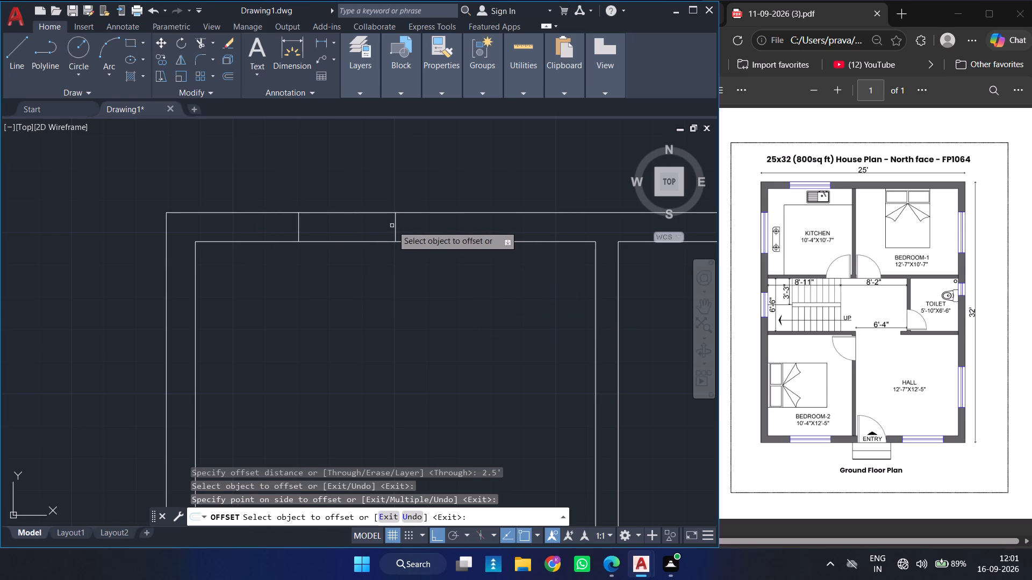
left_click_drag(392, 226, 397, 227)
left_click(397, 227)
left_click(484, 233)
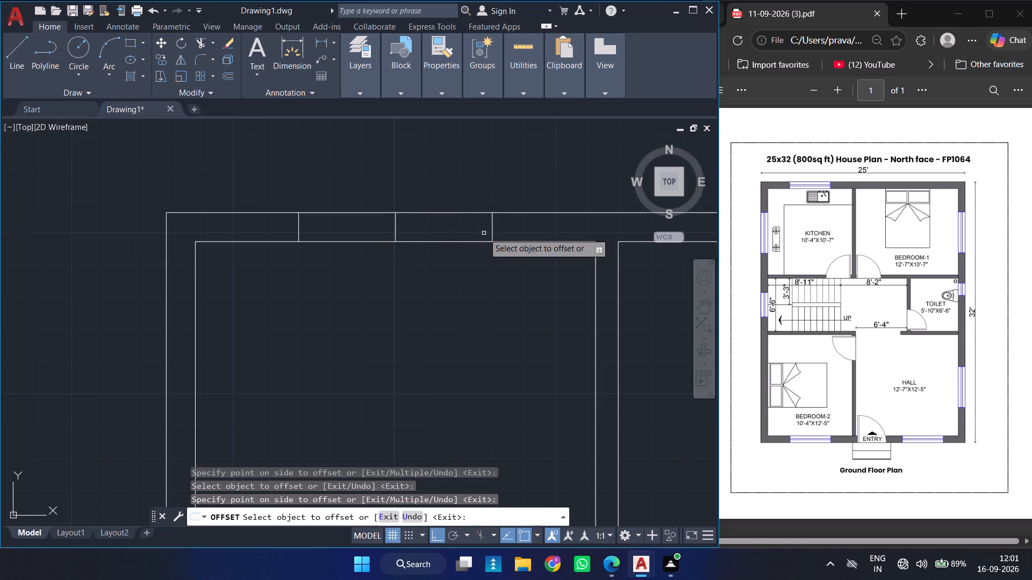
key("Escape")
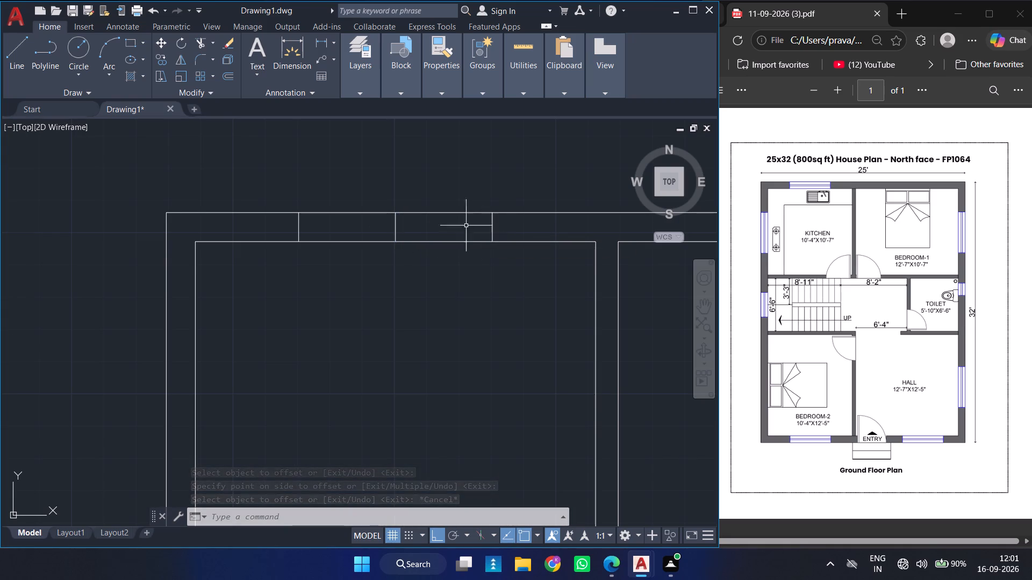
Erase the centre line between the two window end lines in the kitchen's north wall.
left_click(397, 230)
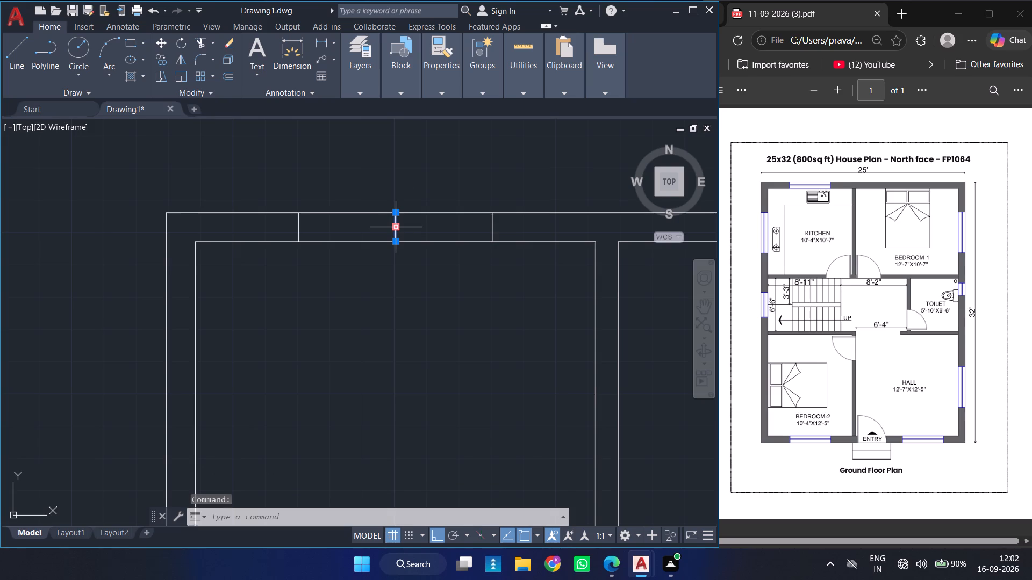
key("Delete")
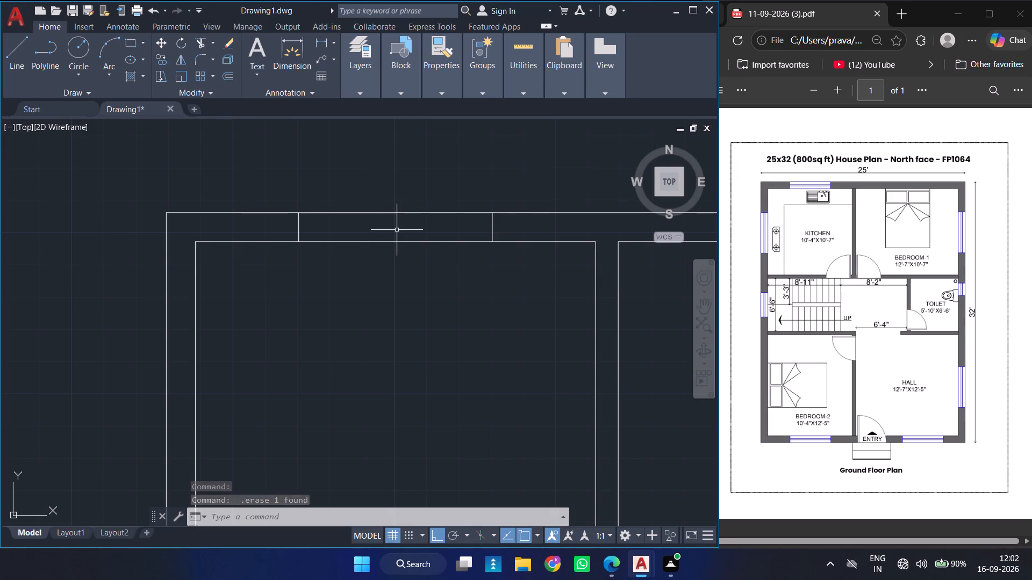
Draw a 5' horizontal line joining the midpoints of the two window end lines in the kitchen's north wall.
key("l")
key("Return")
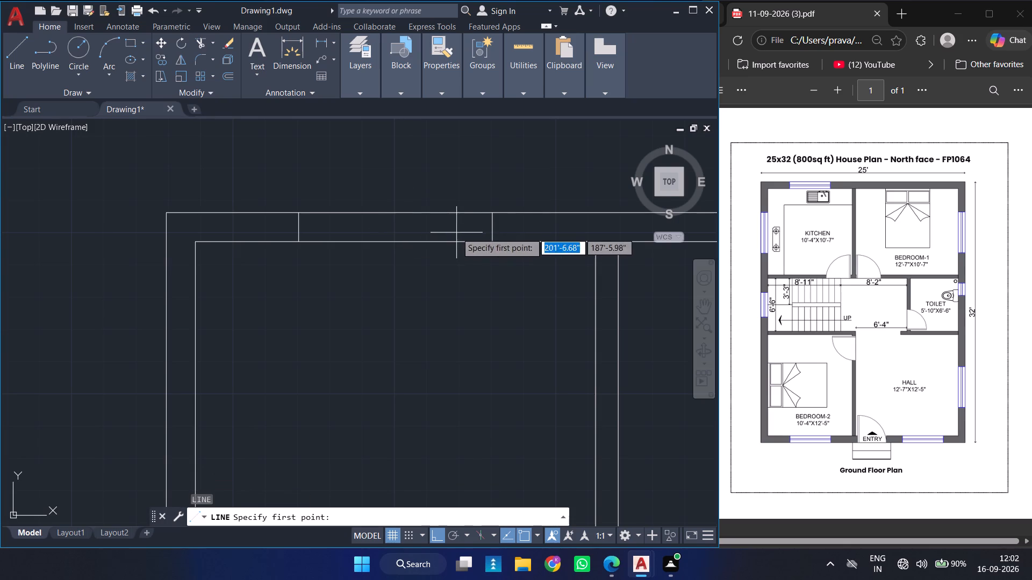
left_click(494, 230)
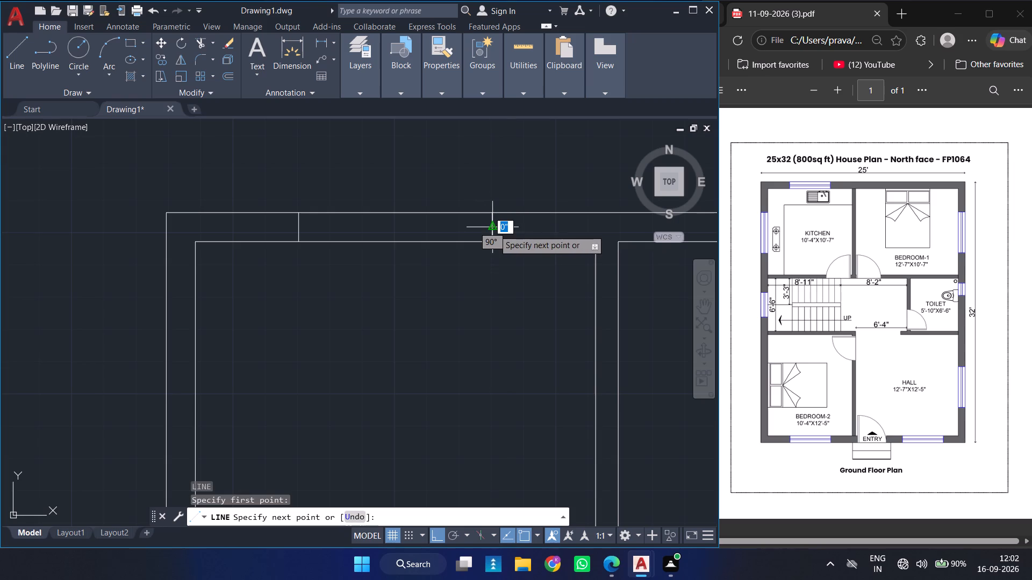
left_click(298, 228)
key("Return")
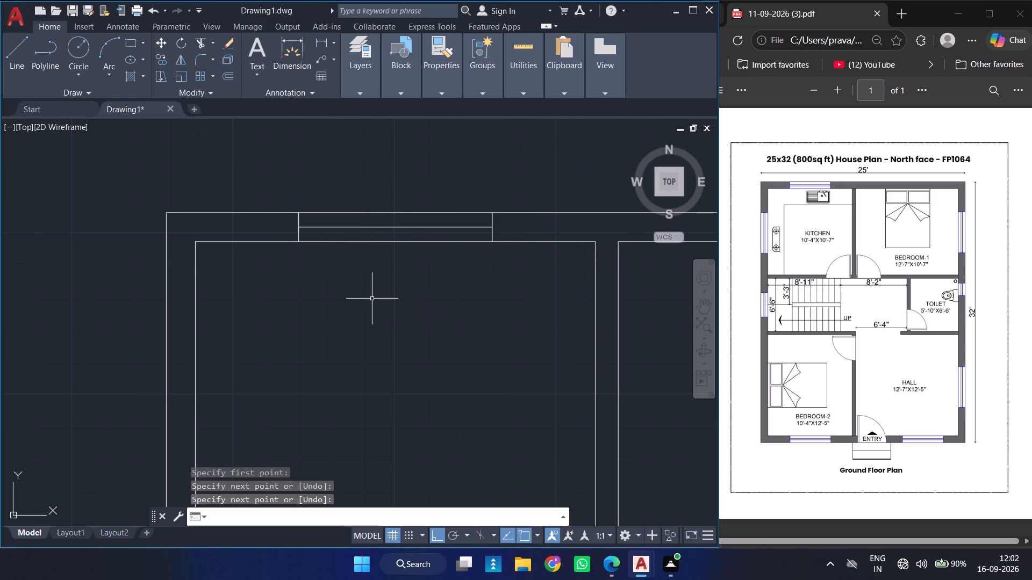
Offset the kitchen window's middle horizontal line by 2" to both the inner and outer sides.
key("o")
key("Return")
key("2")
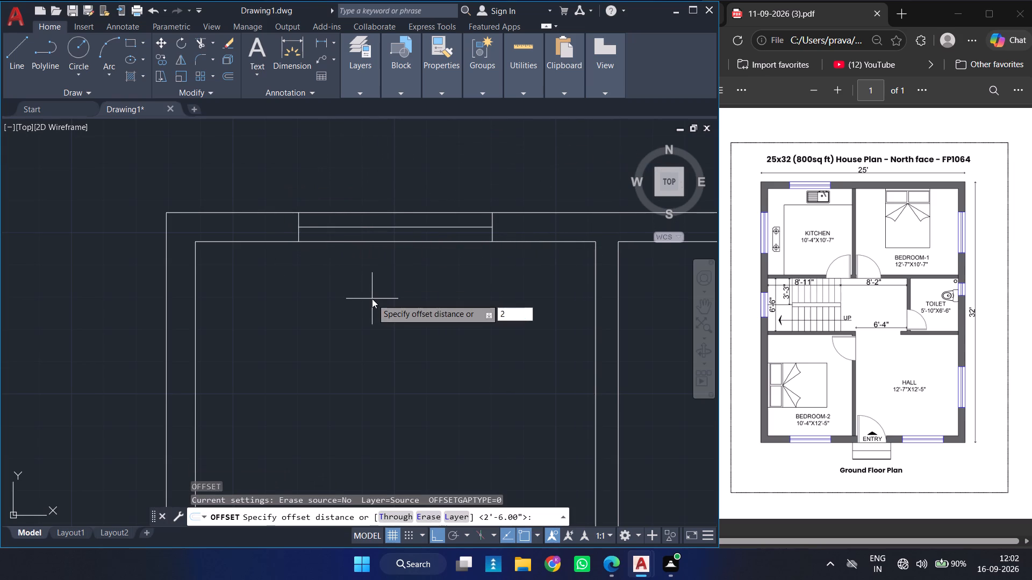
key("Return")
left_click(408, 227)
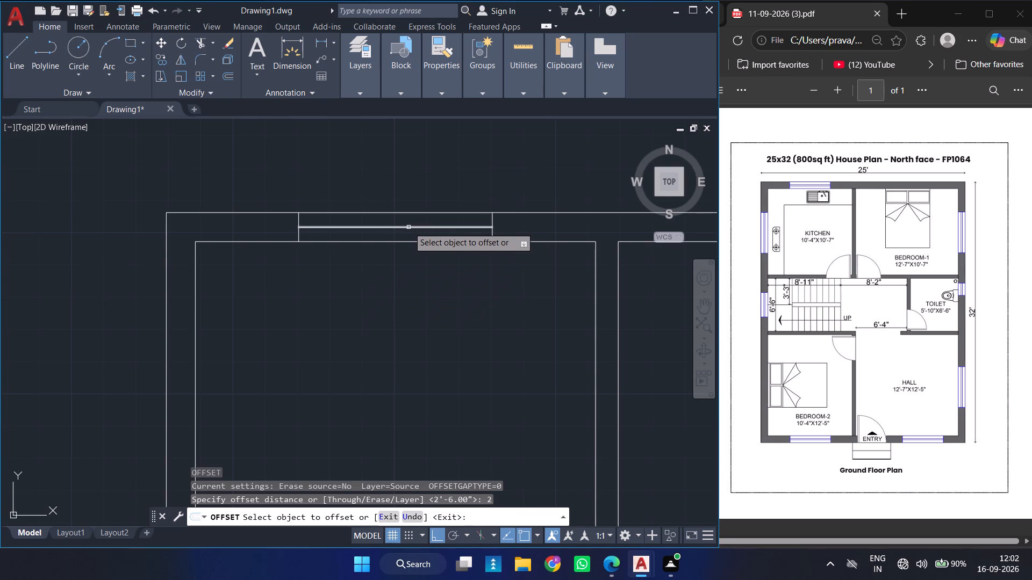
left_click(407, 263)
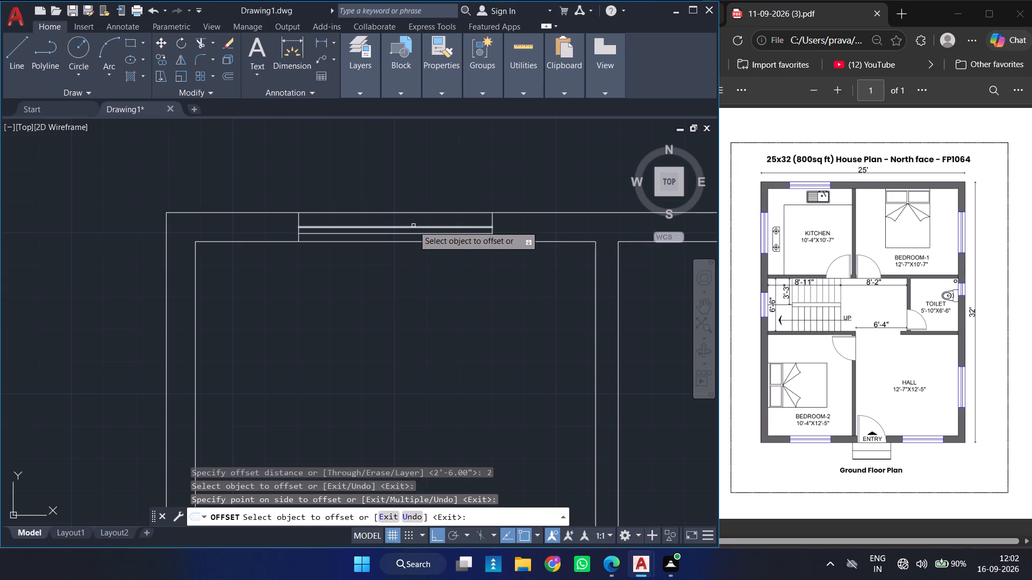
left_click(413, 225)
left_click(408, 202)
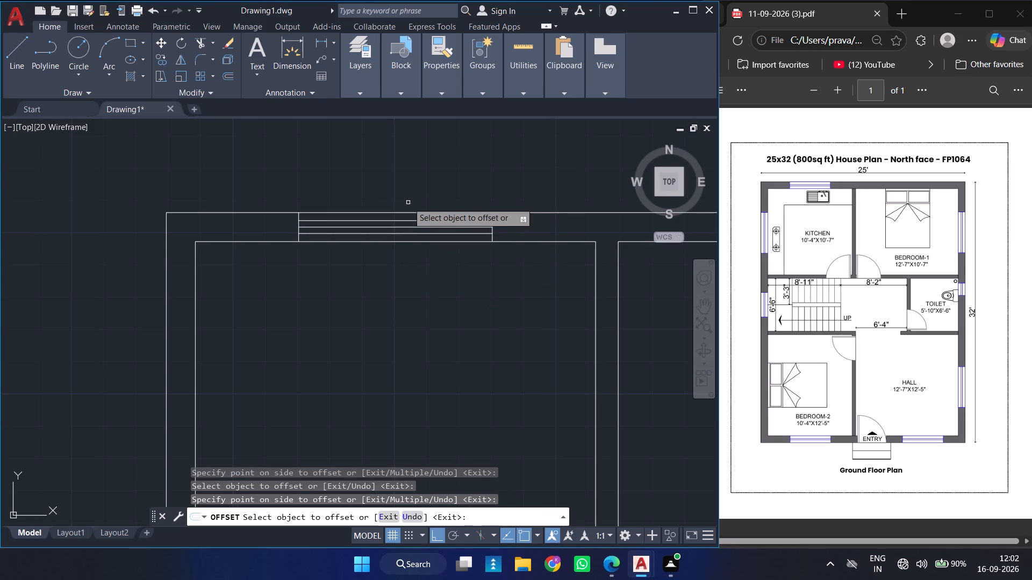
key("Escape")
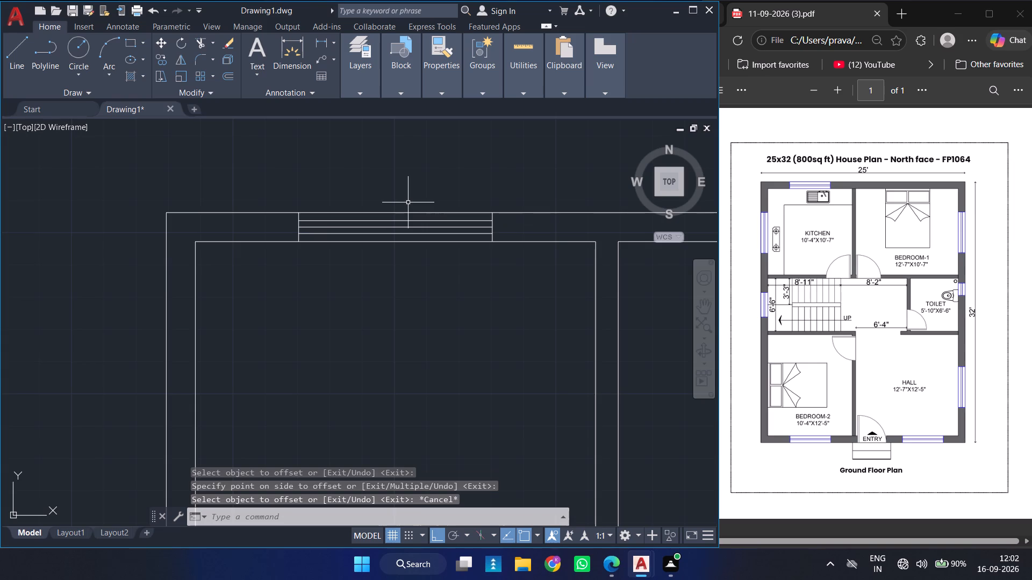
Group the two end lines and three horizontal lines of the kitchen's north window.
left_click(267, 172)
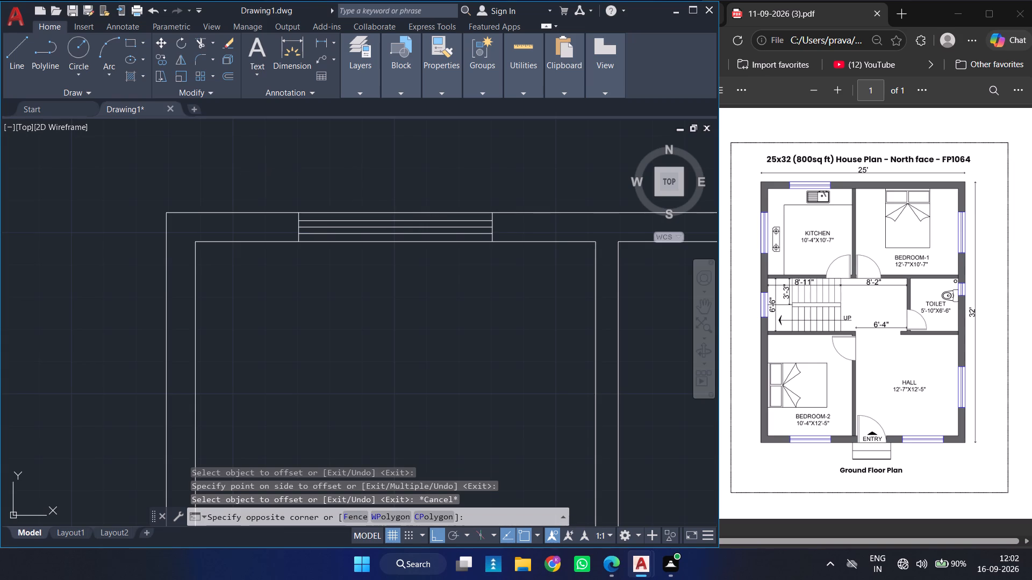
left_click(536, 269)
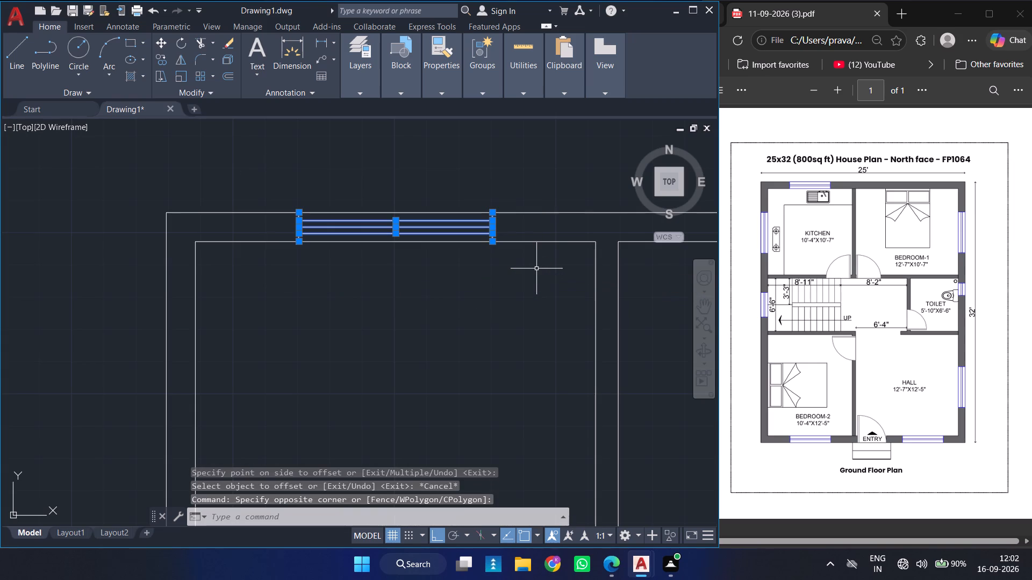
key("g")
key("Return")
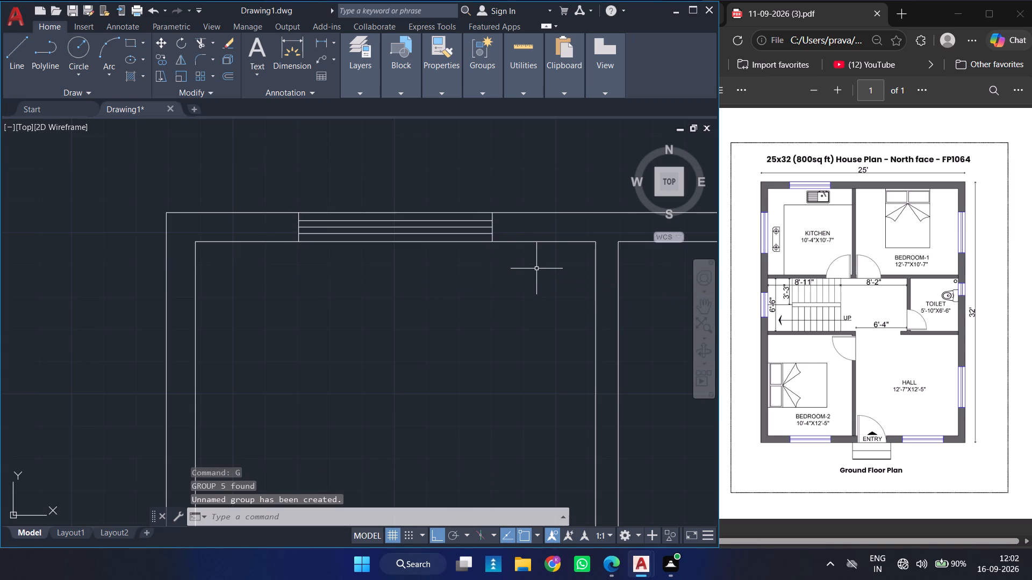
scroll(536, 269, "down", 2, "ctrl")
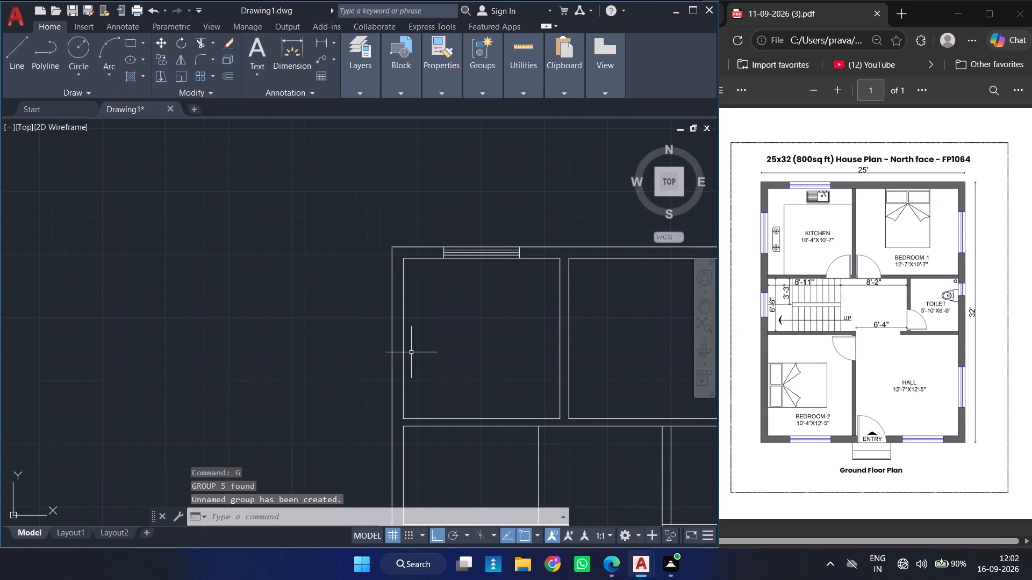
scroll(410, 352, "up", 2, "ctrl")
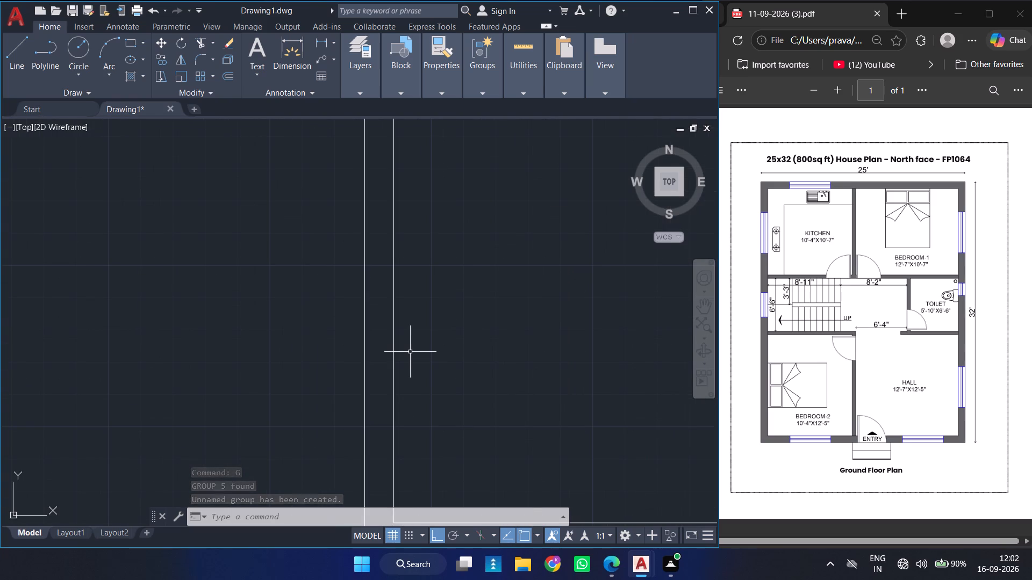
Draw a horizontal line across the thickness of the kitchen's west wall from the midpoint of its inner face.
key("l")
key("Return")
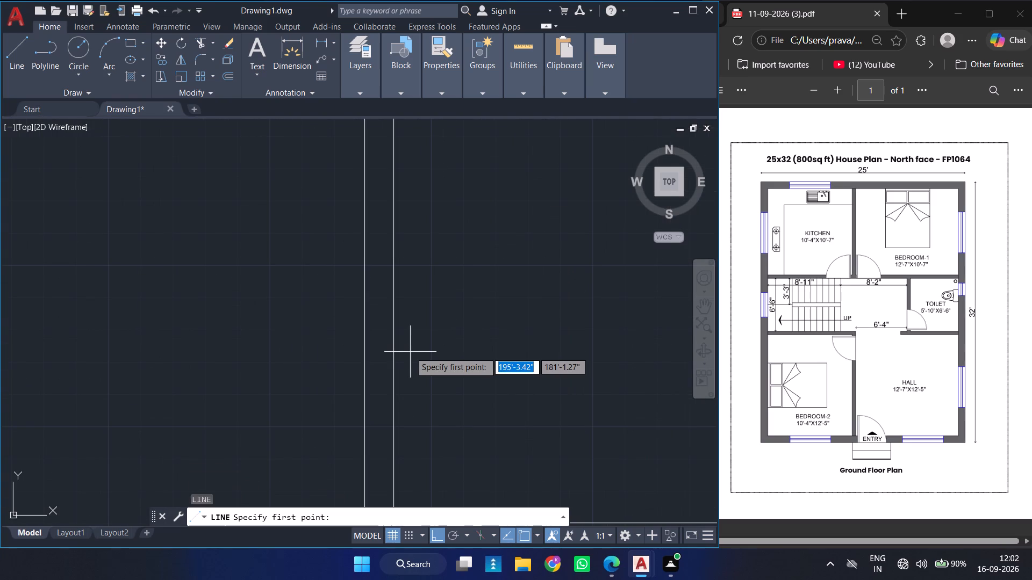
scroll(410, 352, "down", 1, "ctrl")
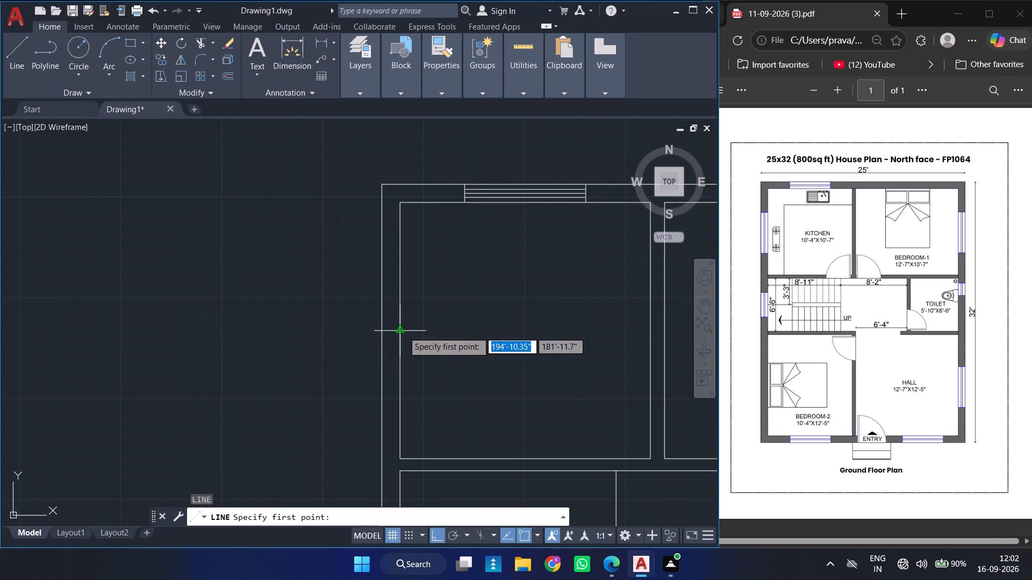
left_click(403, 331)
left_click(380, 331)
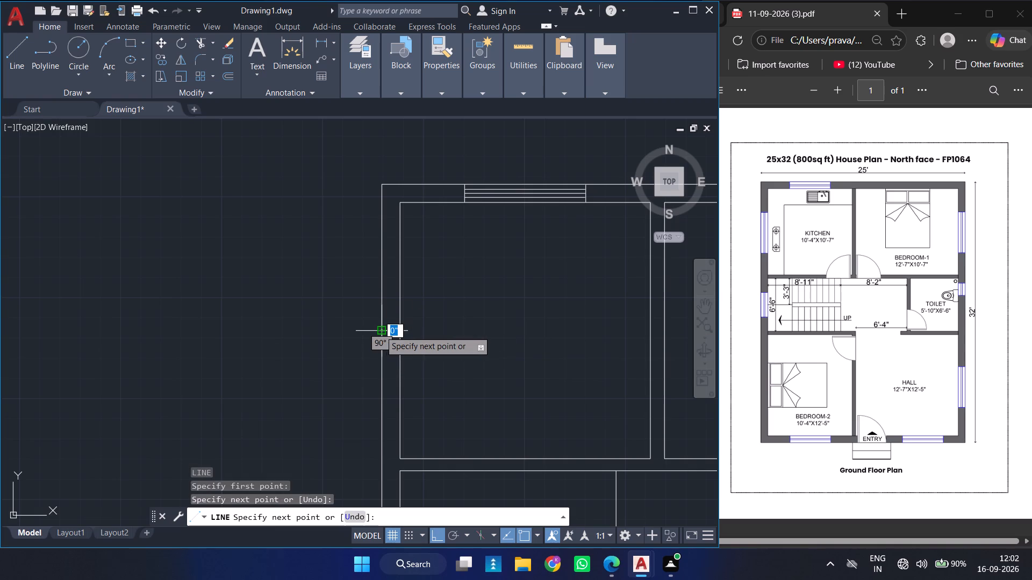
key("Return")
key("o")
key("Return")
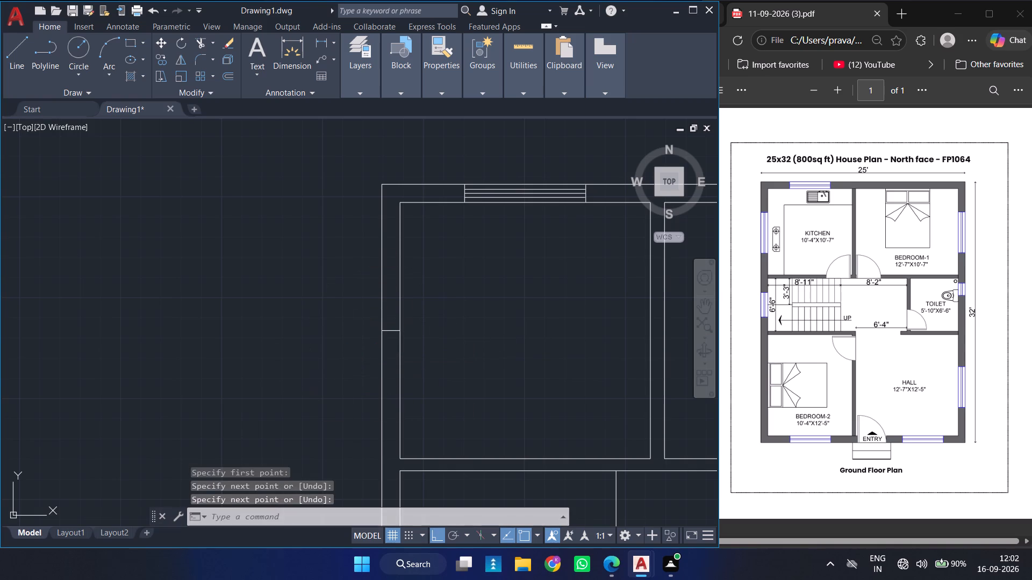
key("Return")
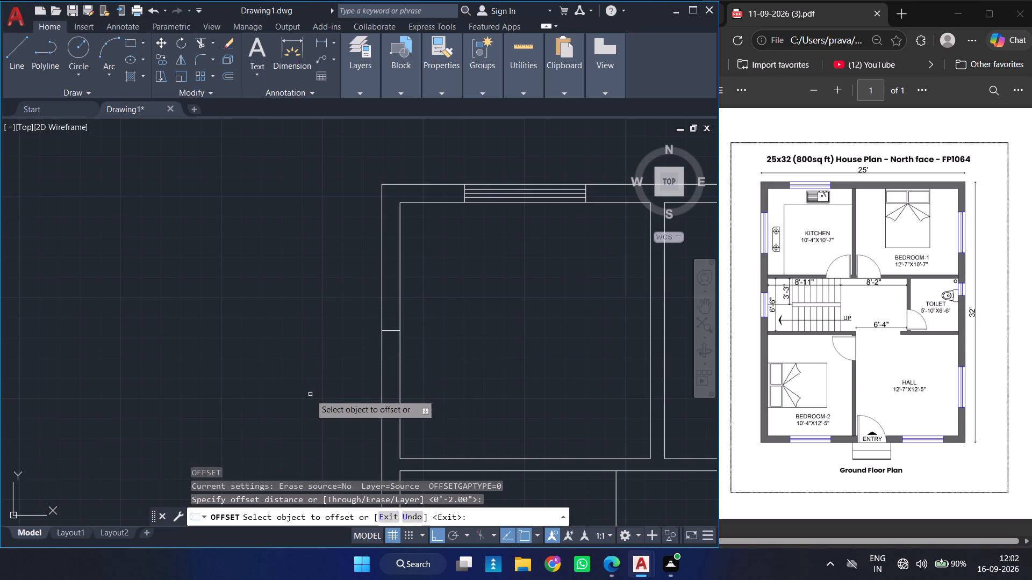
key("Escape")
Offset the centre line in the kitchen's west wall by 2.5' to both the north and south sides.
key("o")
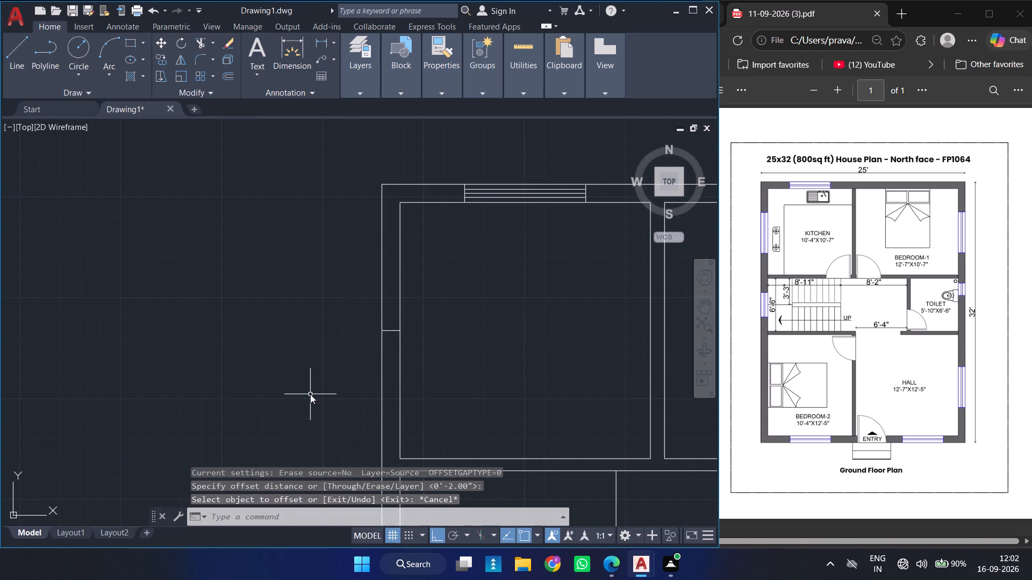
key("Return")
type("2.5'")
key("Return")
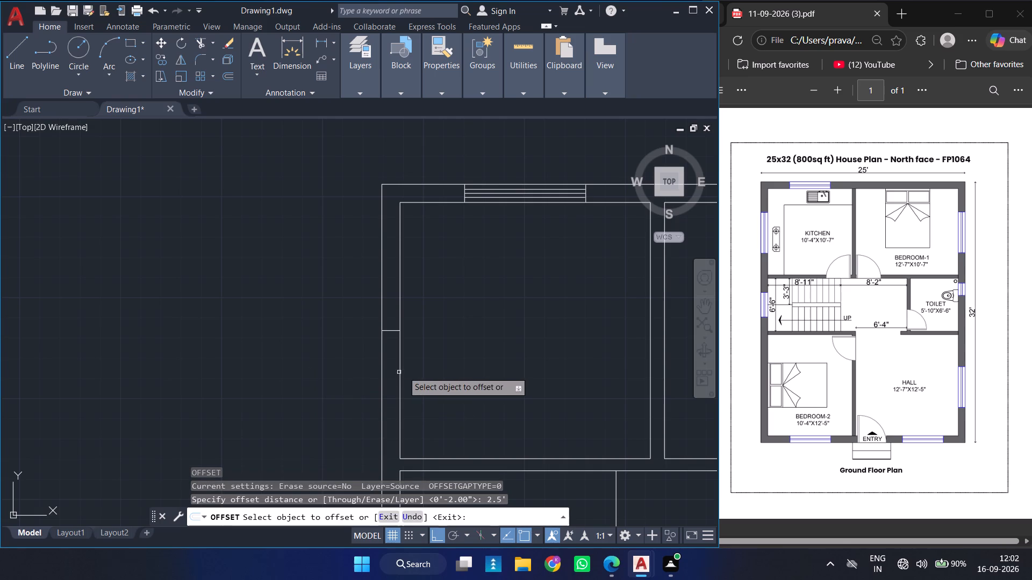
left_click(392, 330)
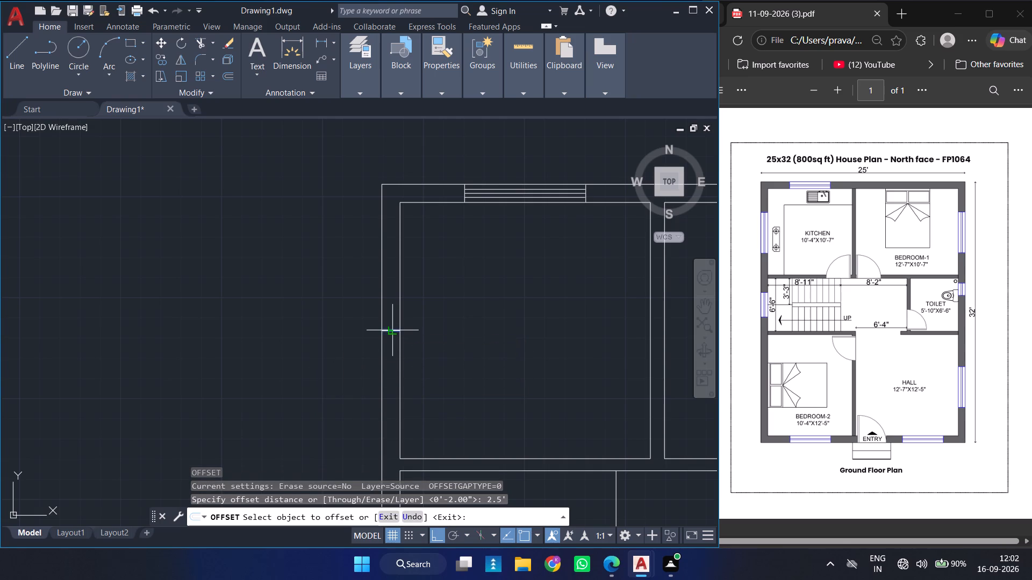
left_click(395, 426)
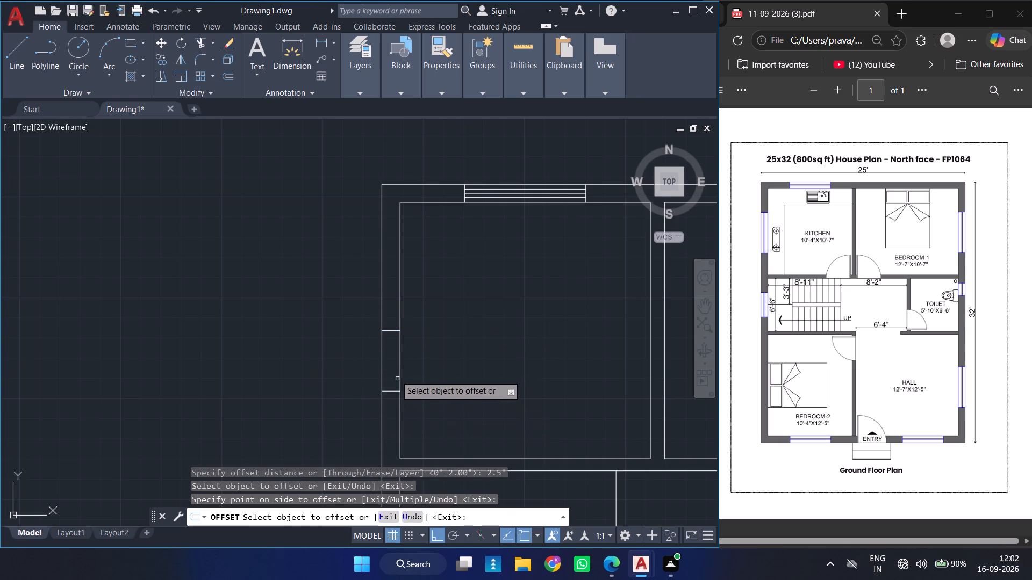
left_click(391, 331)
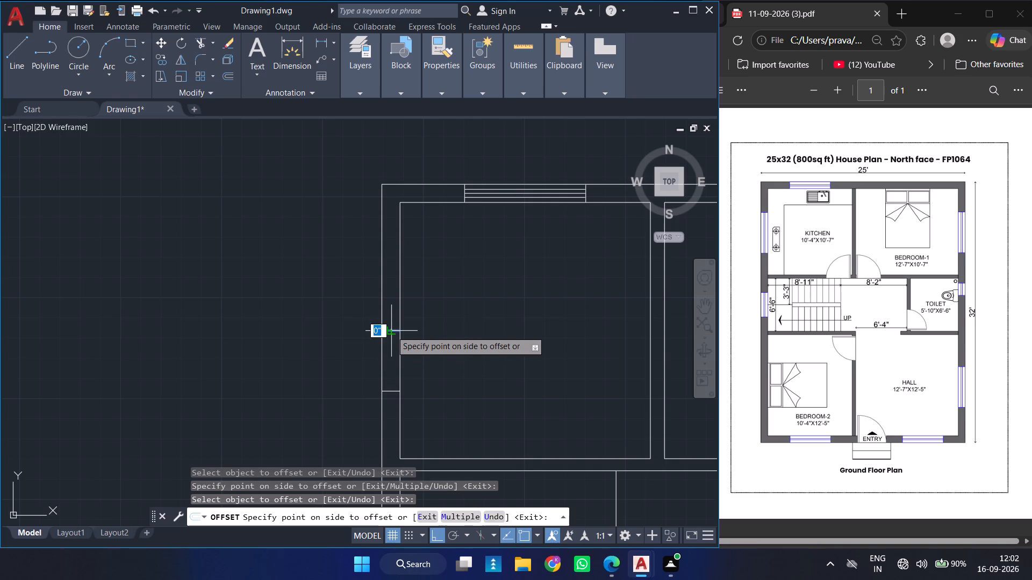
left_click(389, 242)
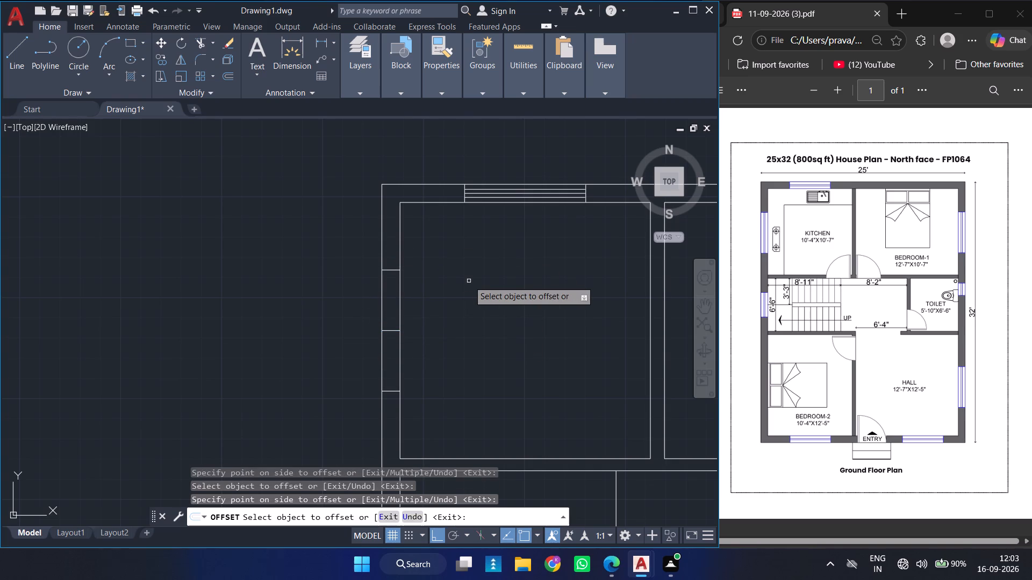
key("Escape")
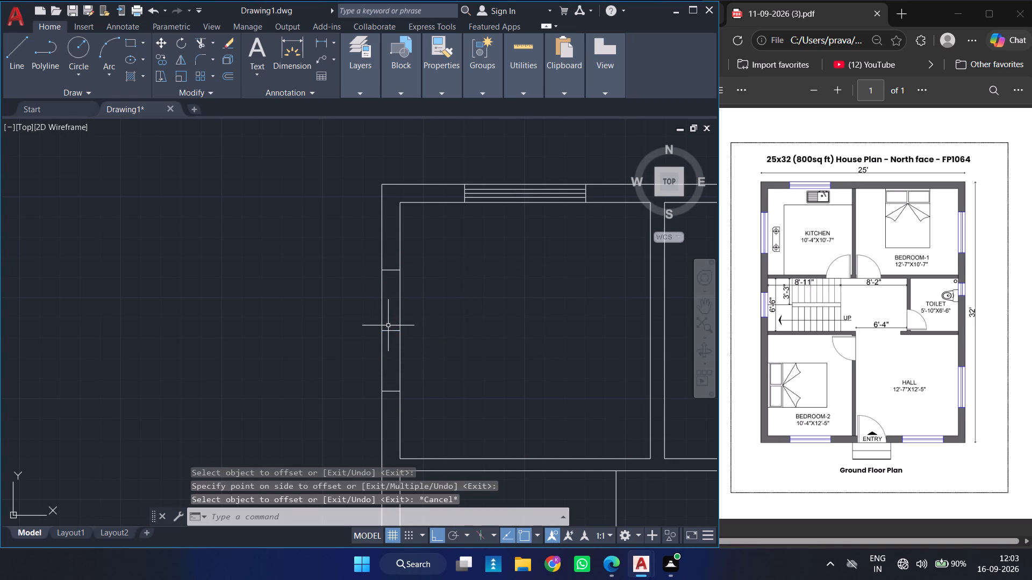
Erase the centre line between the two window end lines in the kitchen's west wall.
left_click(389, 330)
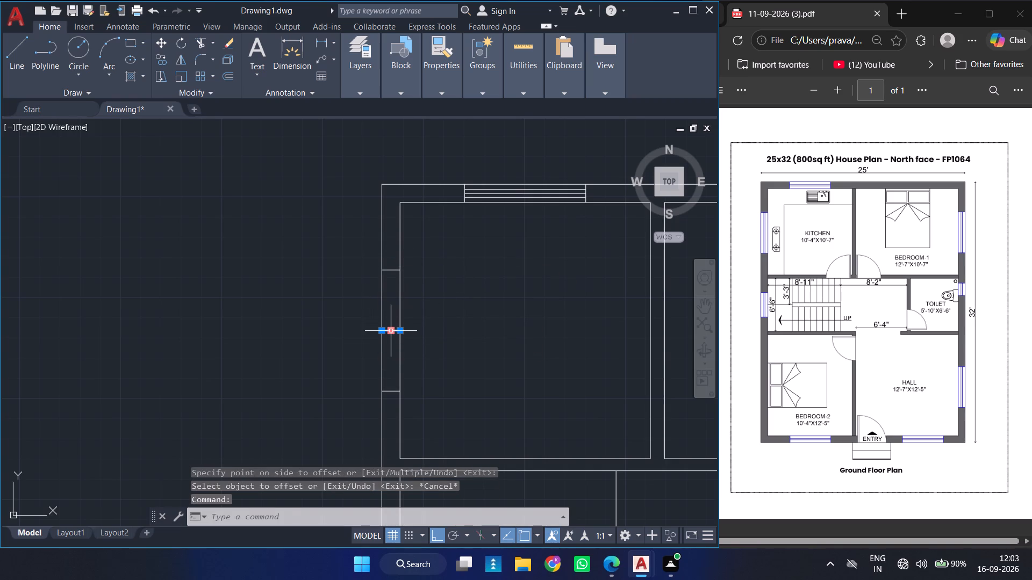
key("Delete")
Draw a 5' vertical line joining the midpoints of the two window end lines in the kitchen's west wall.
key("l")
key("Return")
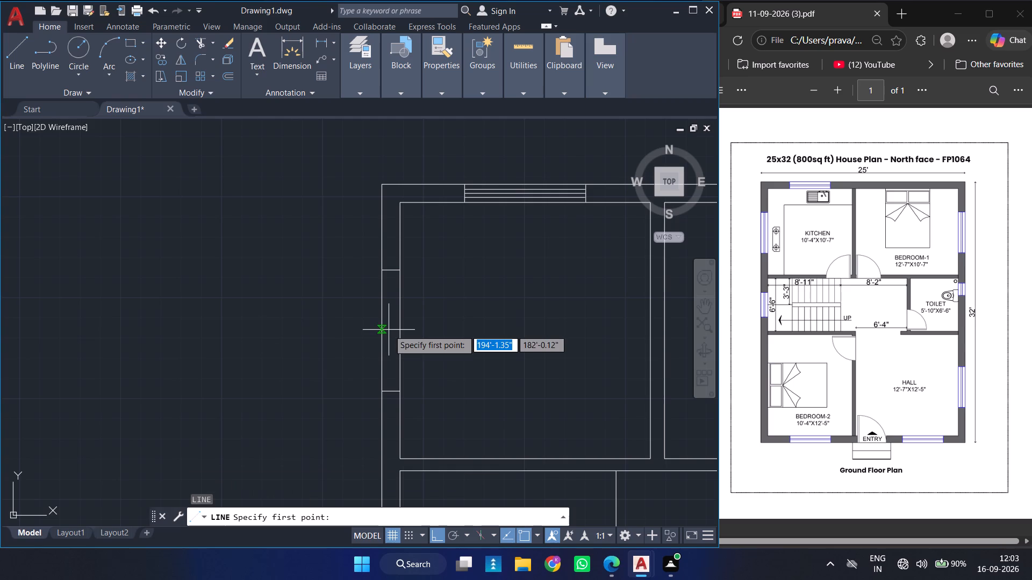
left_click(392, 273)
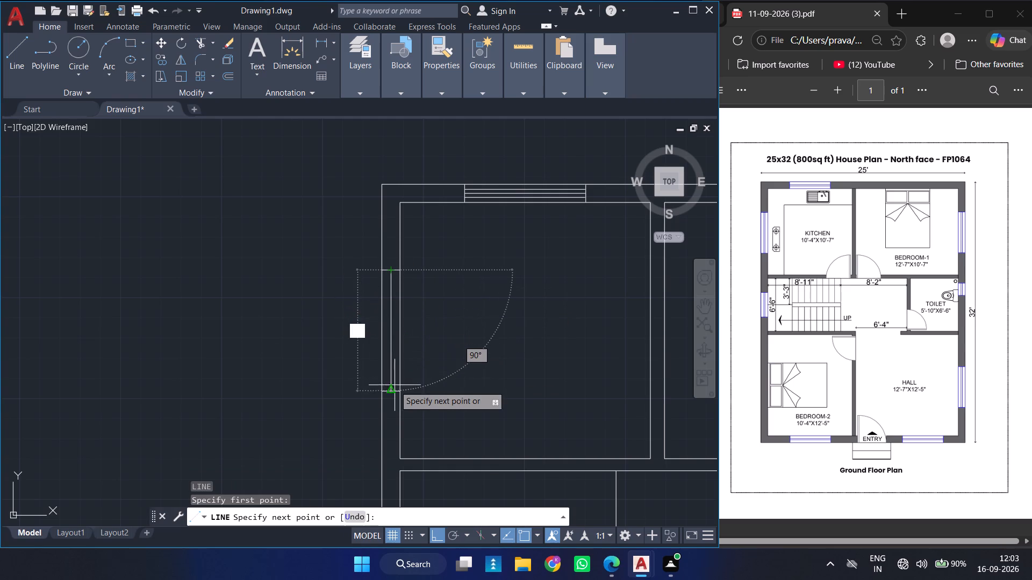
left_click(393, 393)
key("Return")
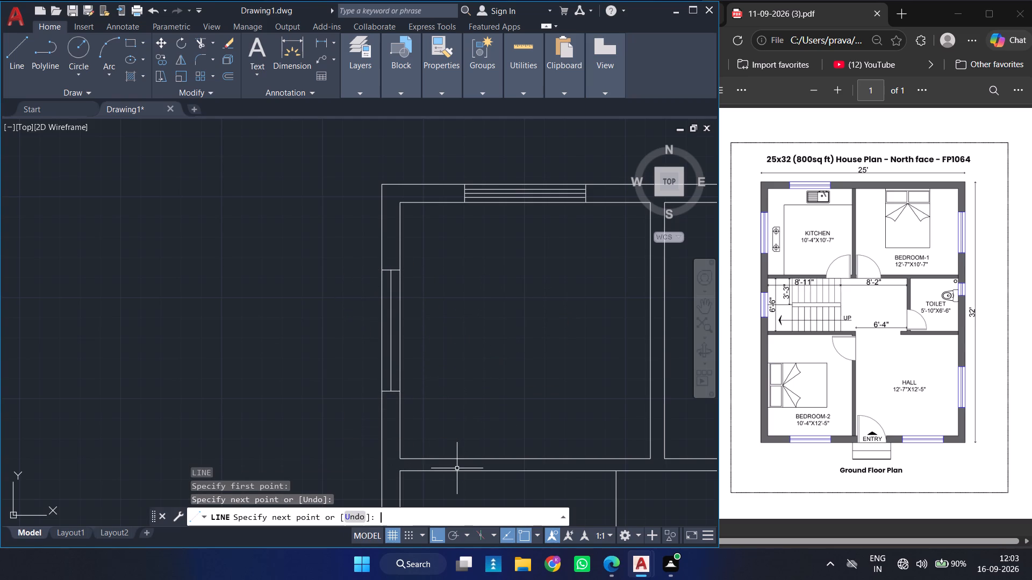
Offset the west kitchen window's middle vertical line by 2" to both the outer and inner sides.
key("o")
key("Return")
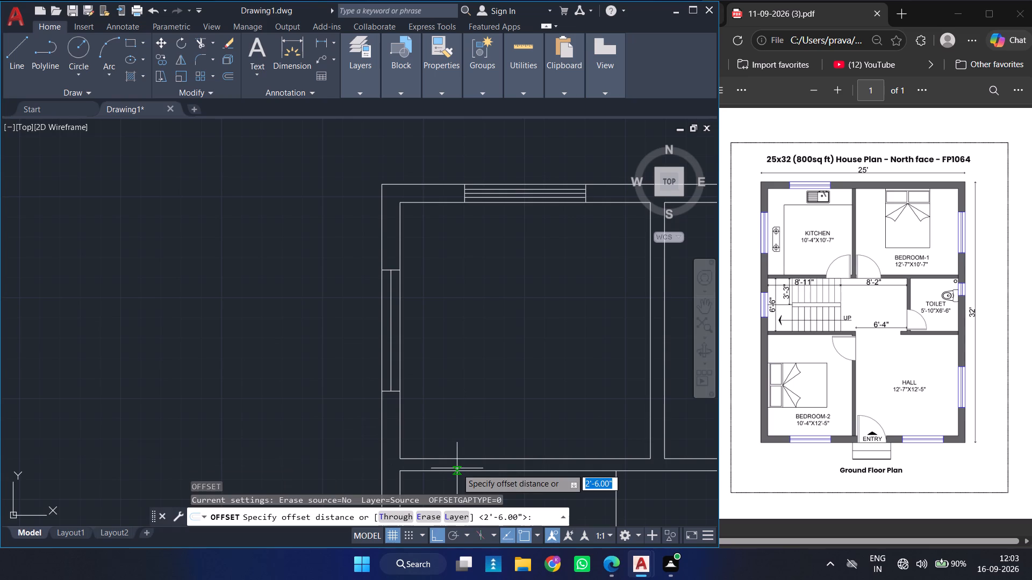
key("2")
key("Return")
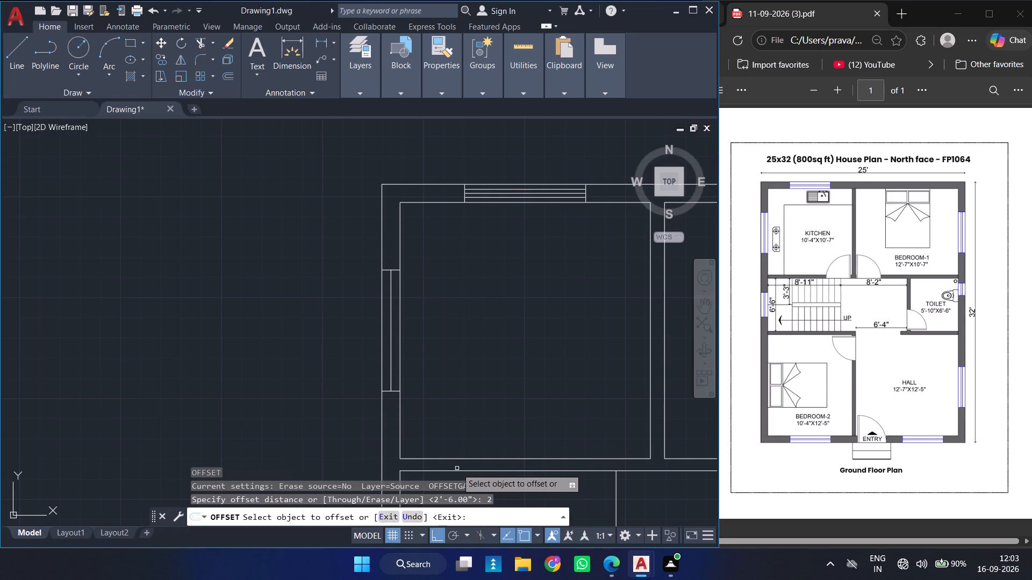
left_click(390, 369)
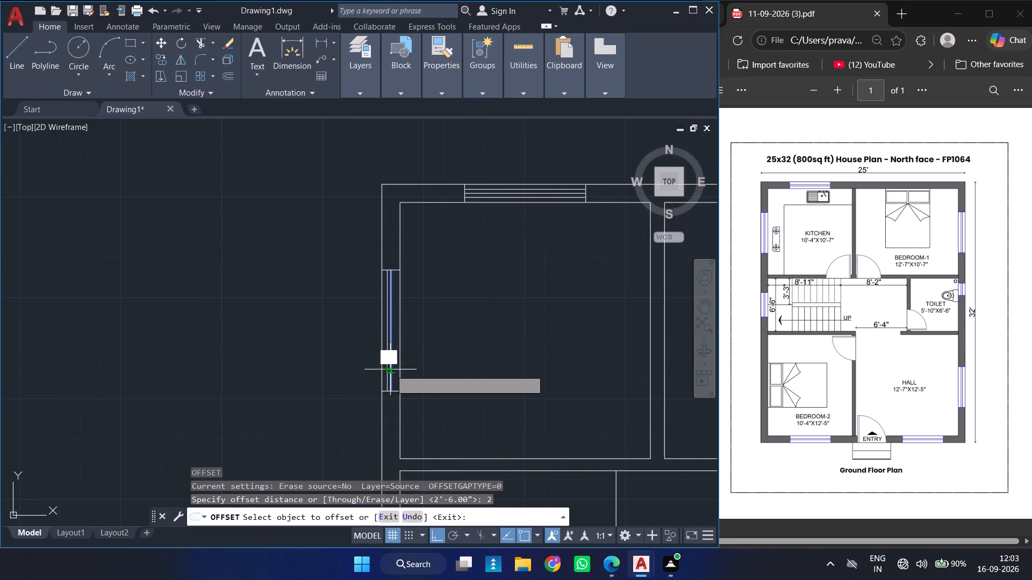
left_click(326, 364)
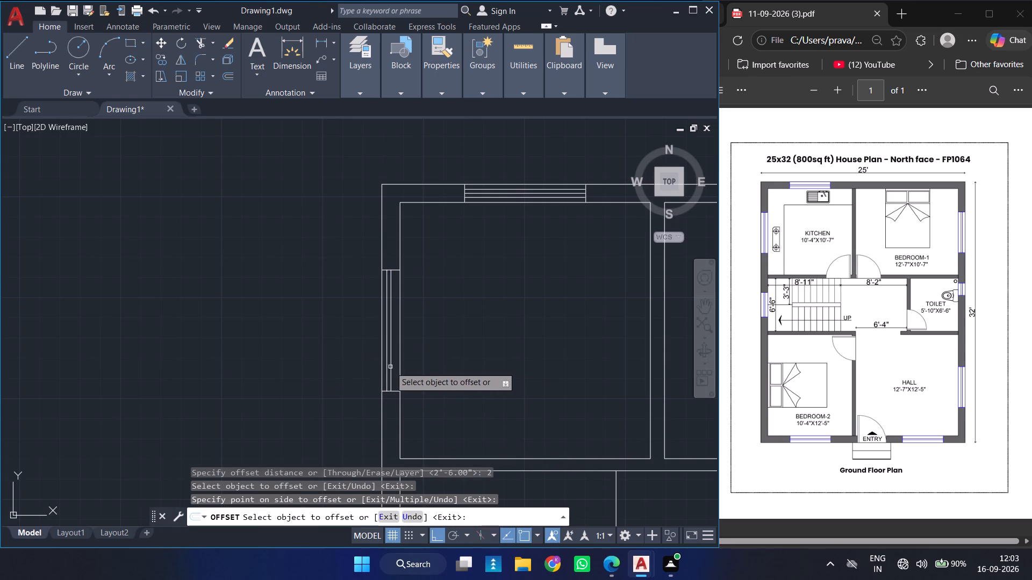
left_click(391, 366)
left_click(447, 372)
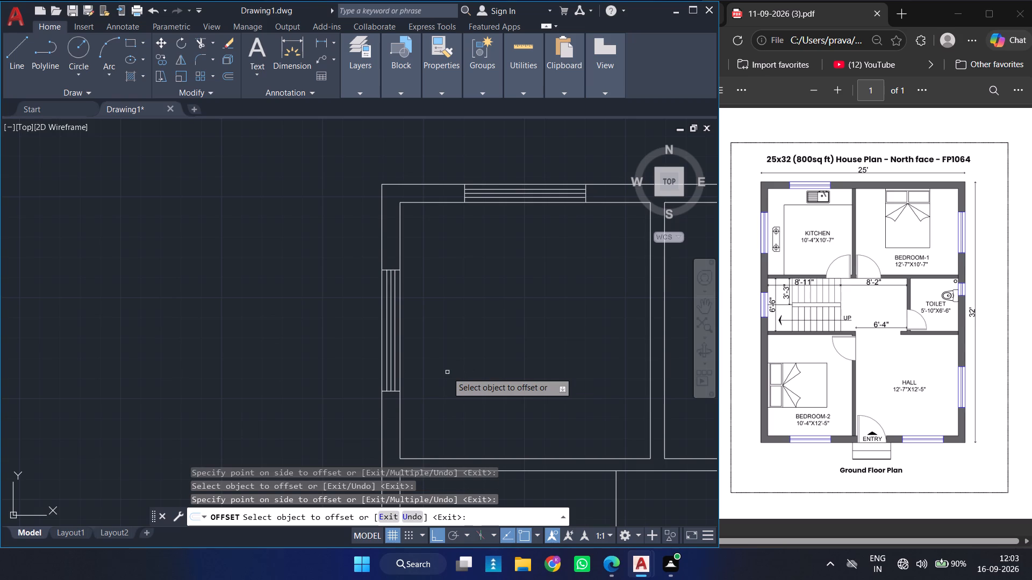
key("Escape")
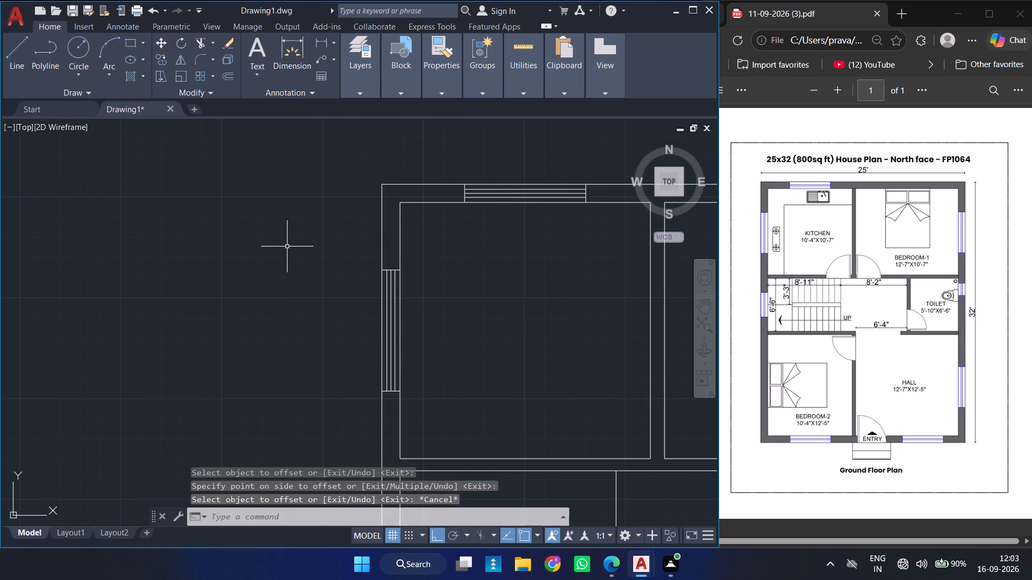
Group the two end lines and three vertical lines of the kitchen's west window.
left_click(350, 250)
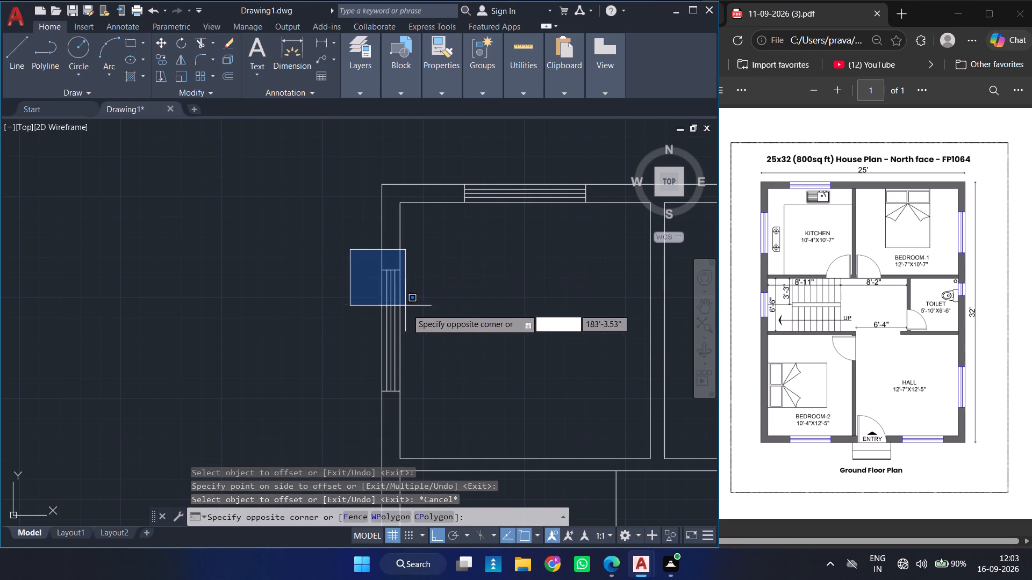
left_click(433, 446)
key("g")
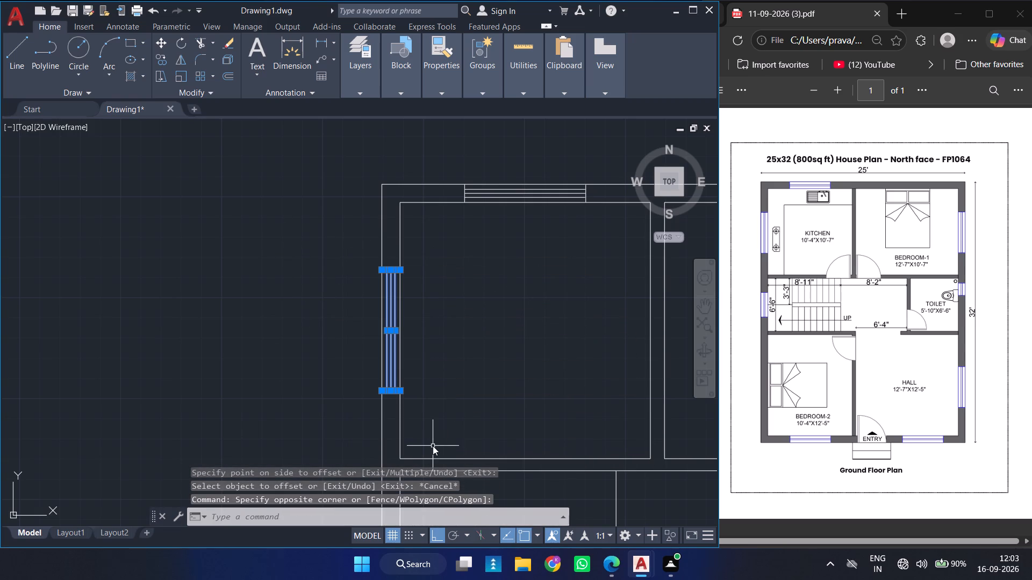
key("Return")
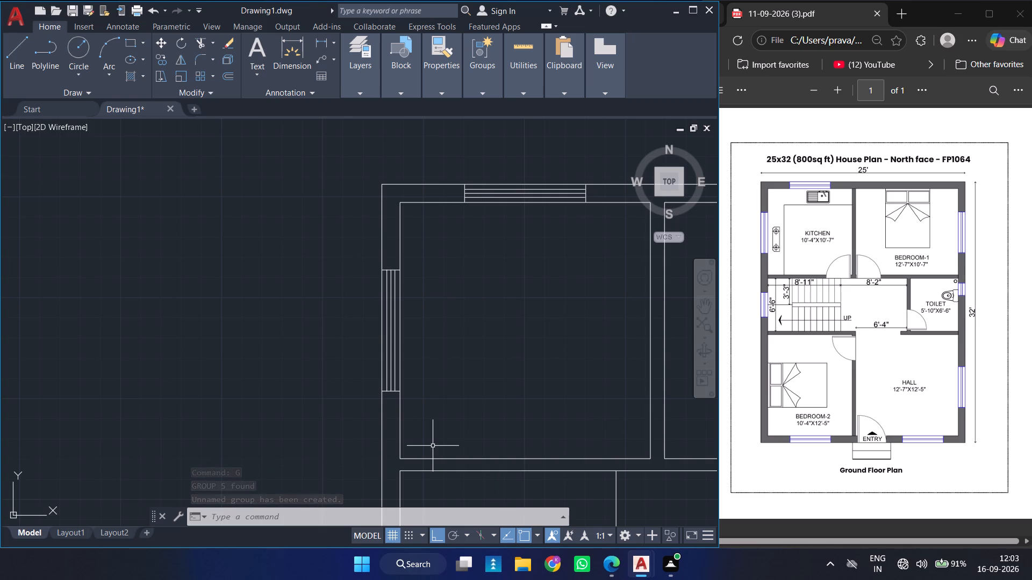
Draw a horizontal line across the thickness of Bedroom-1's east wall from the midpoint of its inner face.
scroll(433, 446, "down", 4, "ctrl")
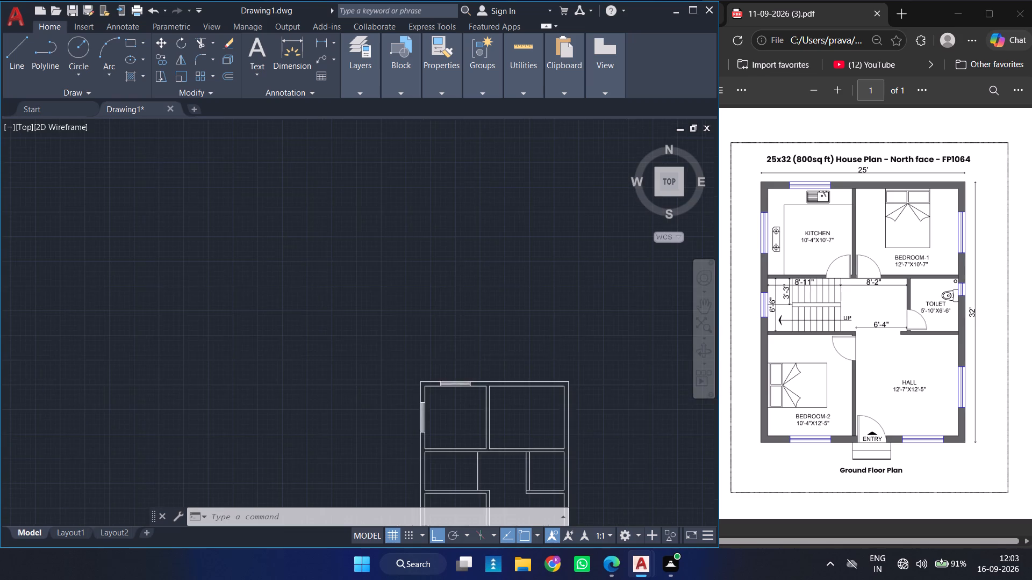
scroll(521, 440, "up", 6, "ctrl")
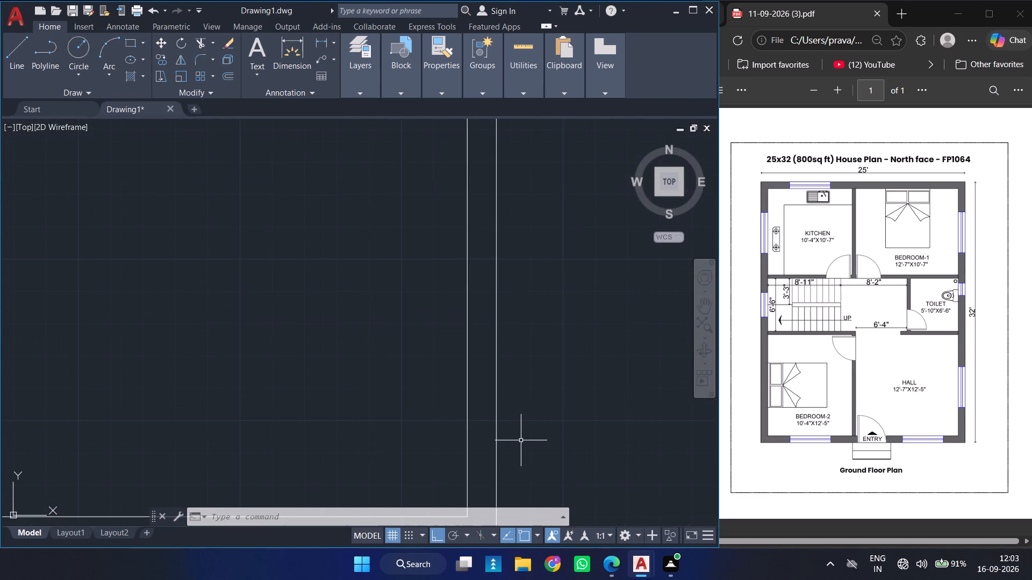
scroll(521, 440, "down", 2, "ctrl")
key("l")
key("Return")
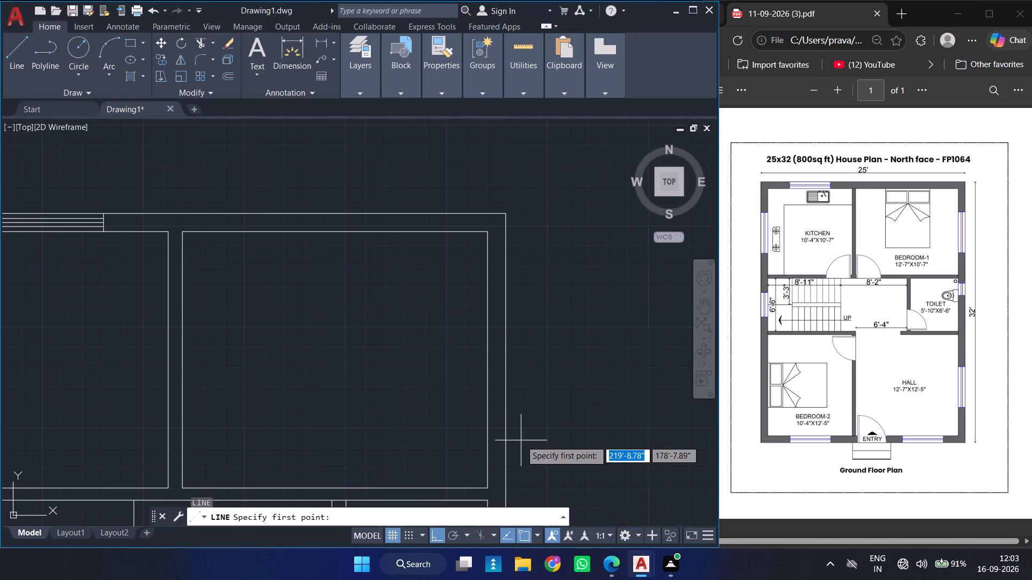
left_click(490, 363)
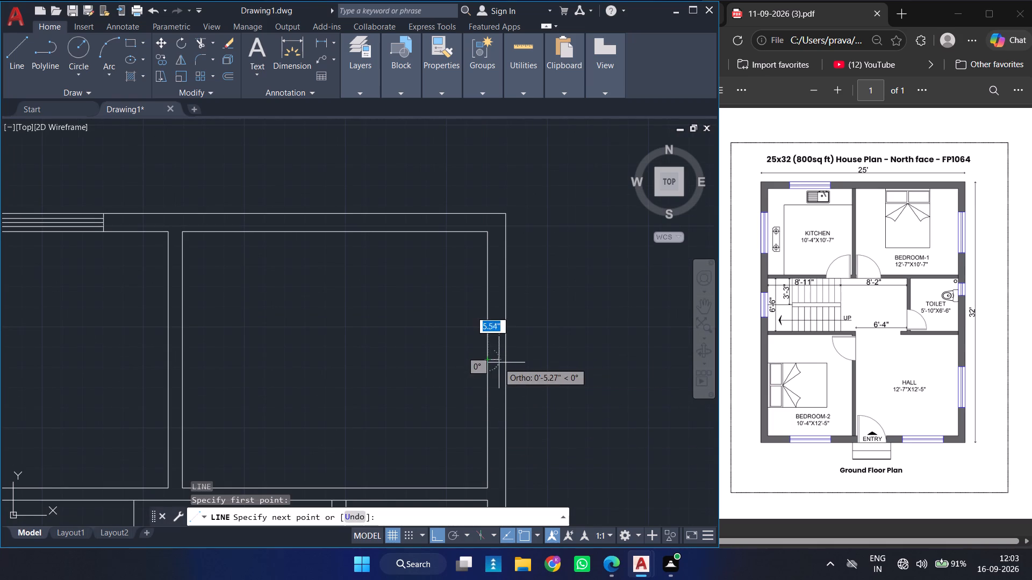
left_click(505, 361)
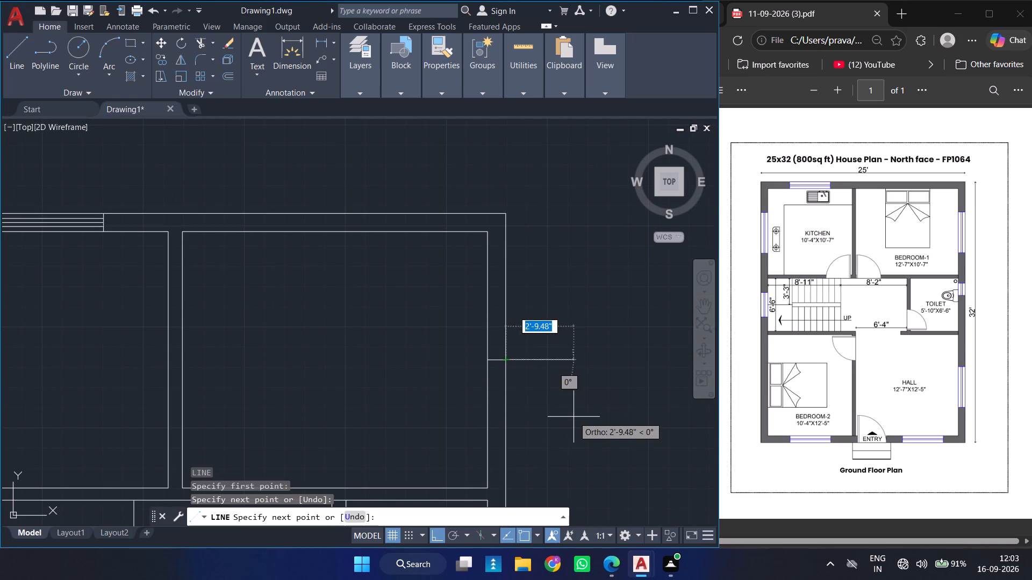
key("Return")
Offset the centre line in Bedroom-1's east wall by 2.5' to both the south and north sides.
key("o")
key("Return")
type("2.5'")
key("Return")
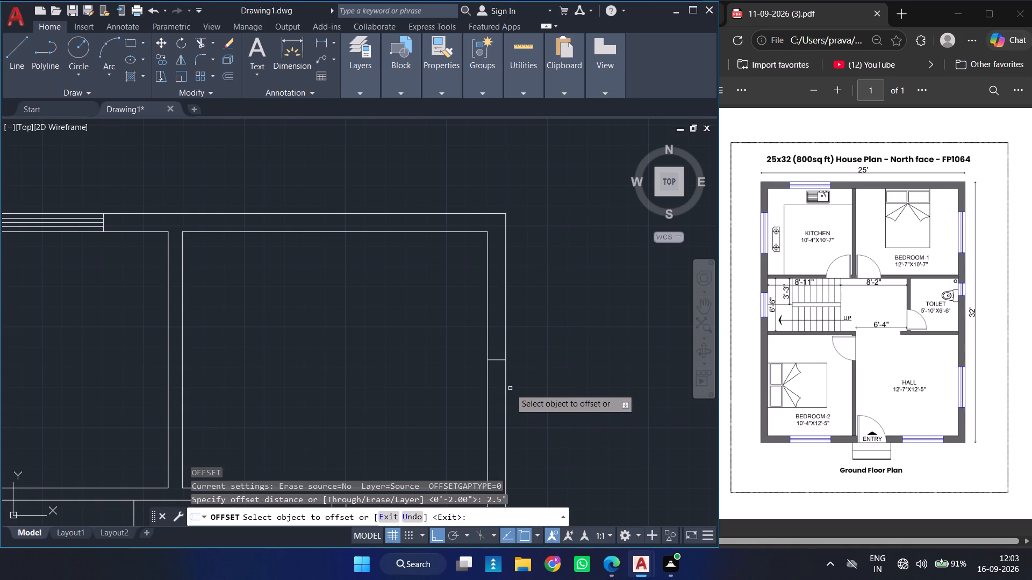
left_click(494, 360)
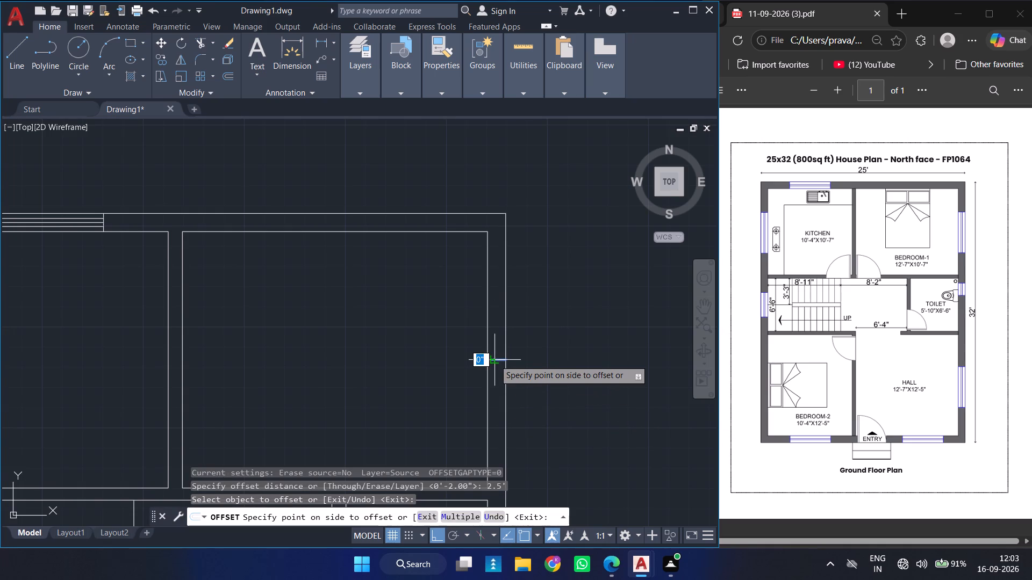
left_click(502, 443)
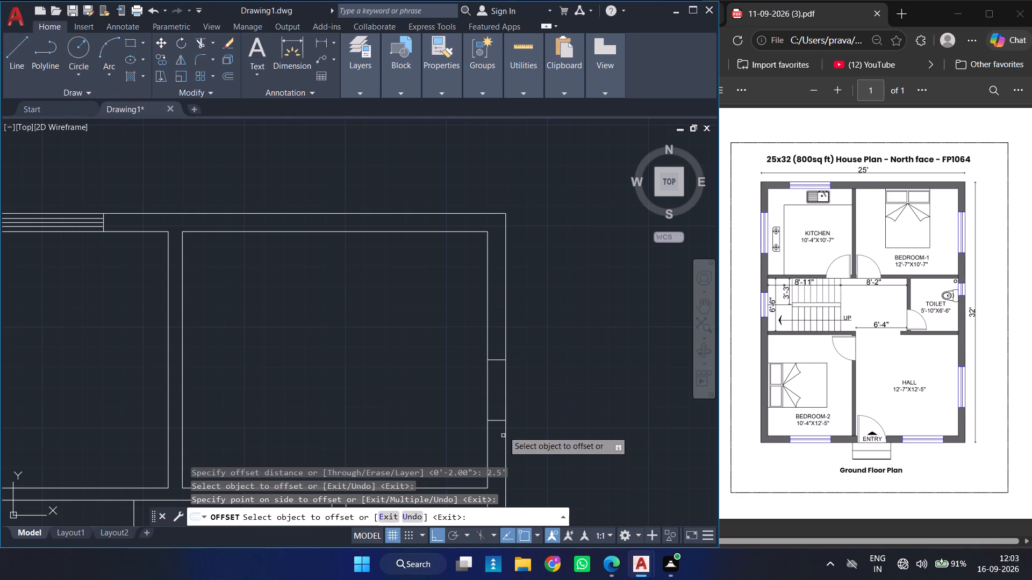
left_click(496, 359)
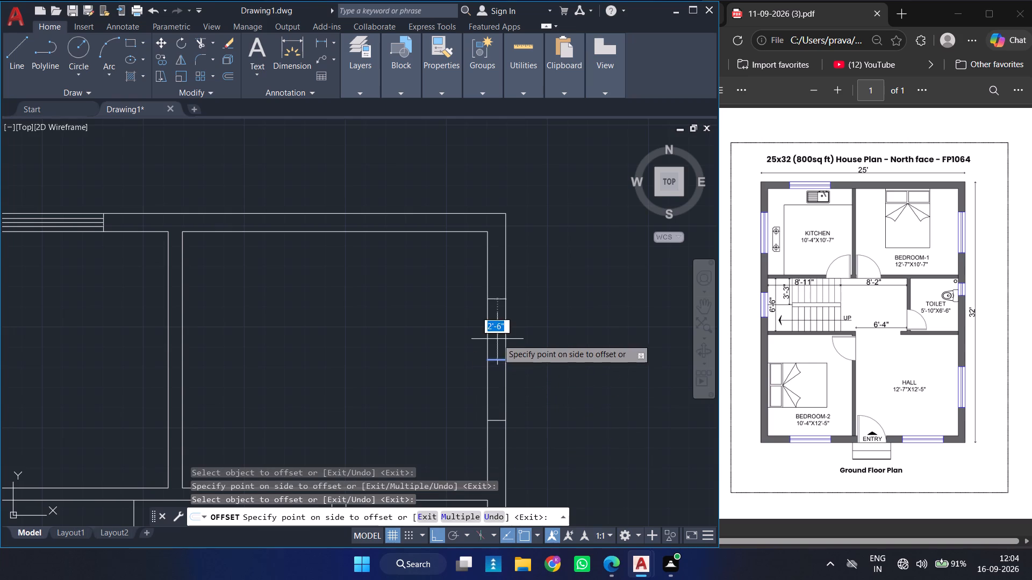
left_click(501, 272)
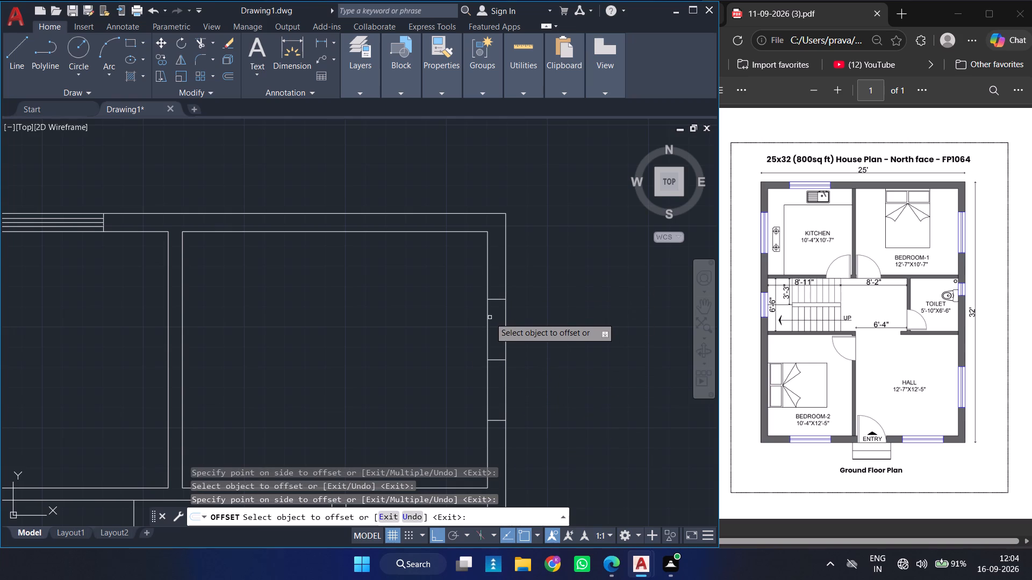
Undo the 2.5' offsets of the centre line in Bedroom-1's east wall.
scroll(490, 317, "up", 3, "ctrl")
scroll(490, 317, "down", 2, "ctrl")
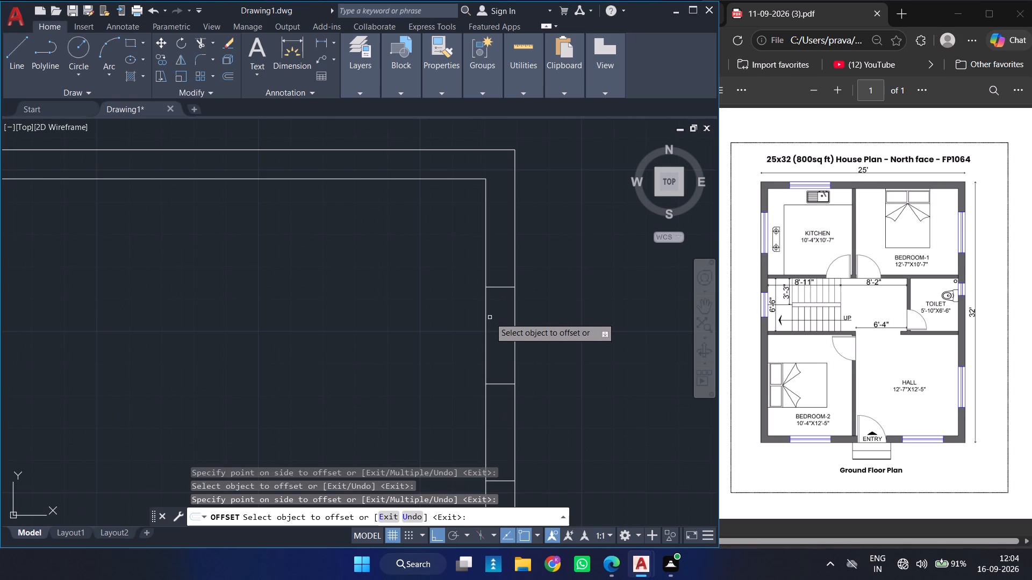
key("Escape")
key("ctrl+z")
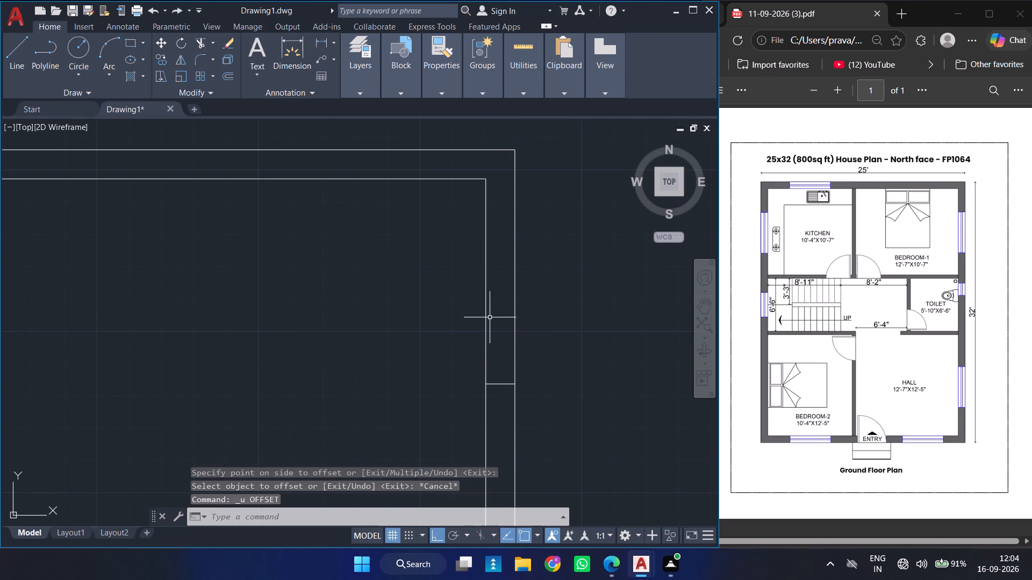
Offset the centre line in Bedroom-1's east wall by 2.5' to both the north and south sides.
key("o")
key("Return")
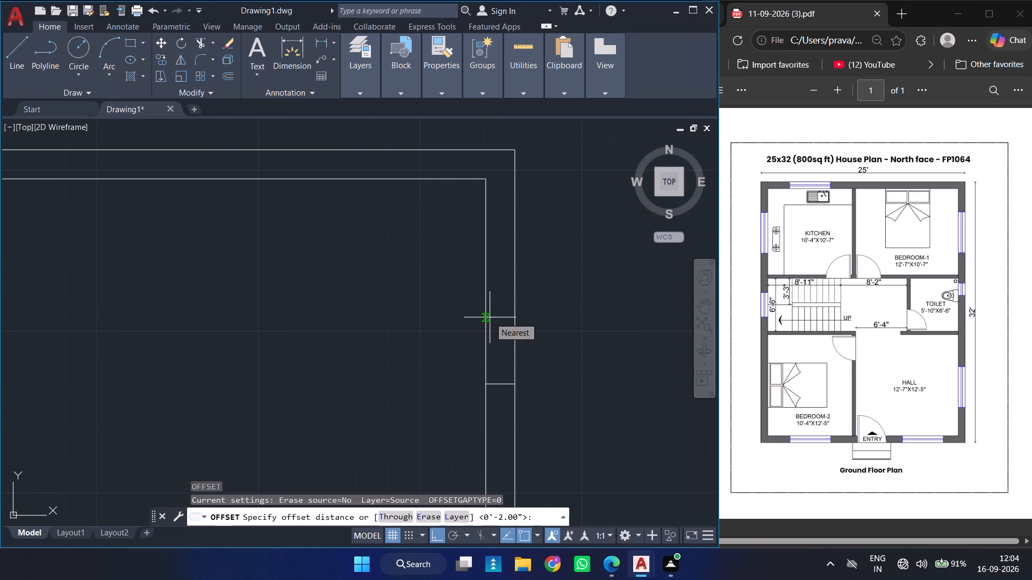
type("2.5")
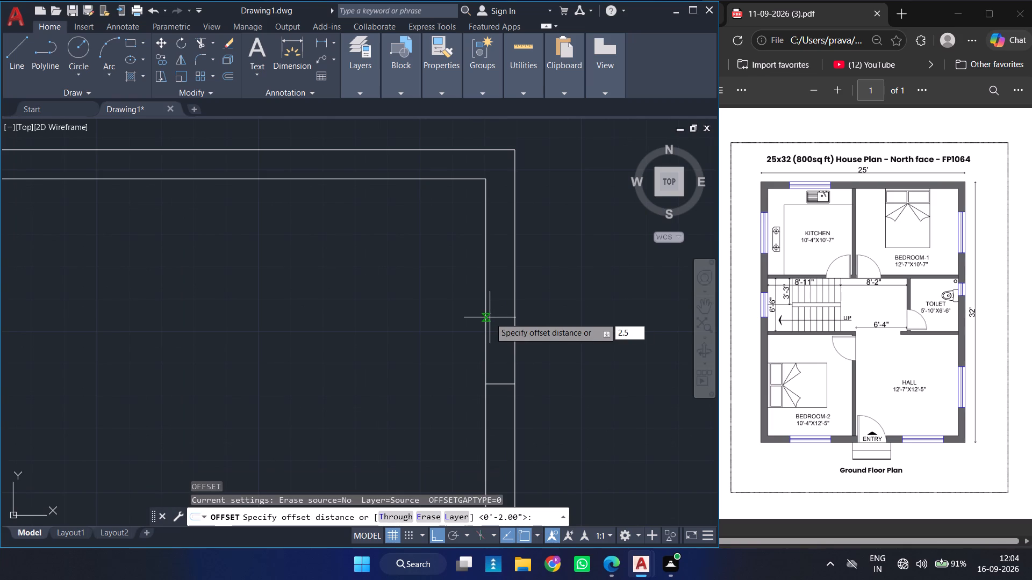
key("apostrophe")
key("Return")
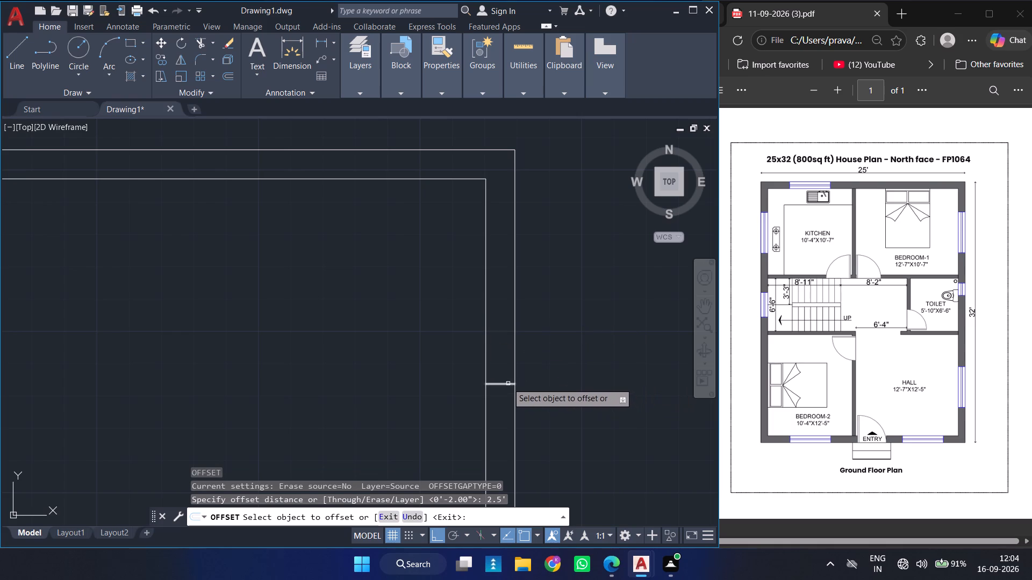
left_click(507, 383)
left_click(506, 319)
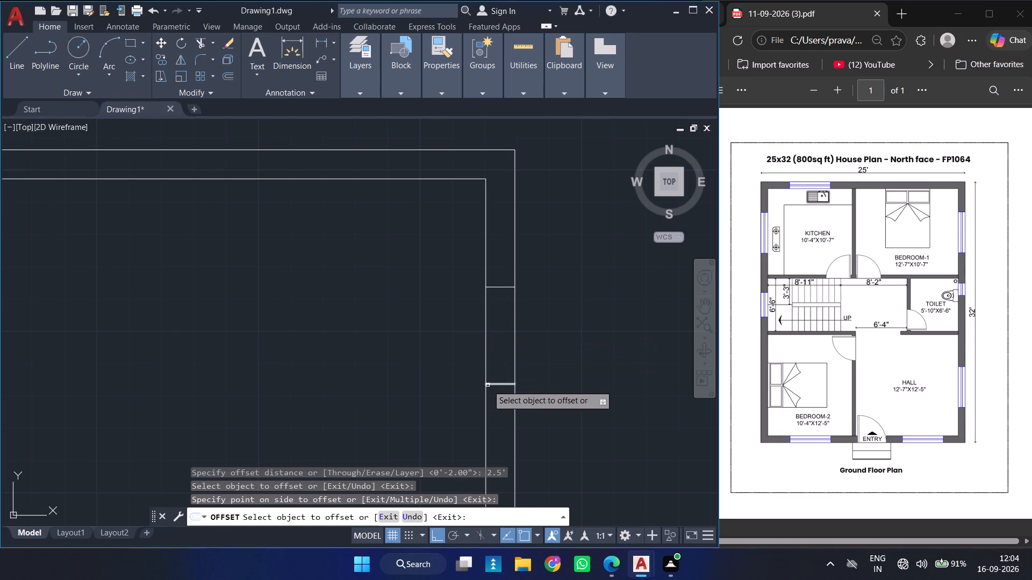
left_click(489, 385)
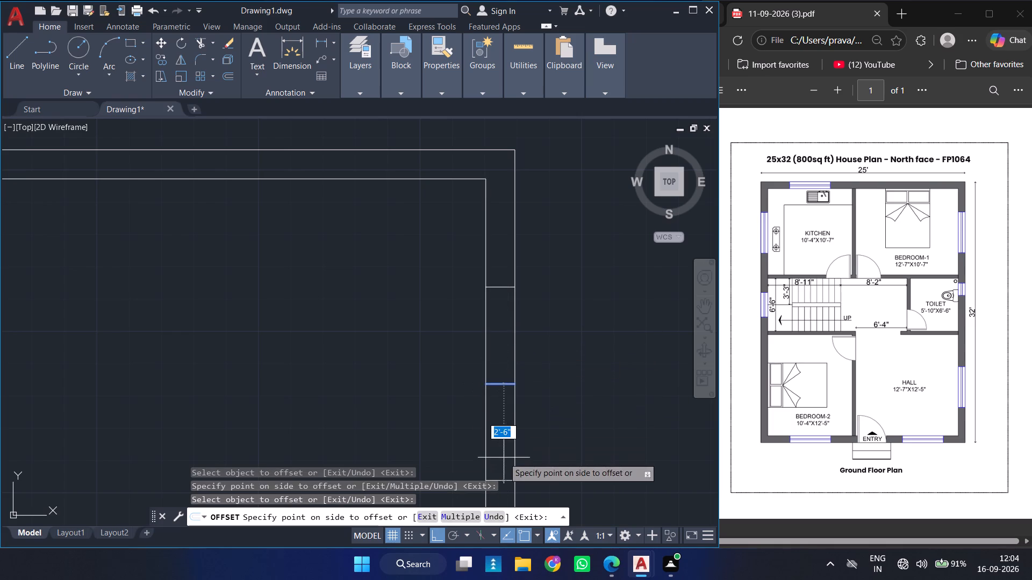
left_click(504, 458)
key("Escape")
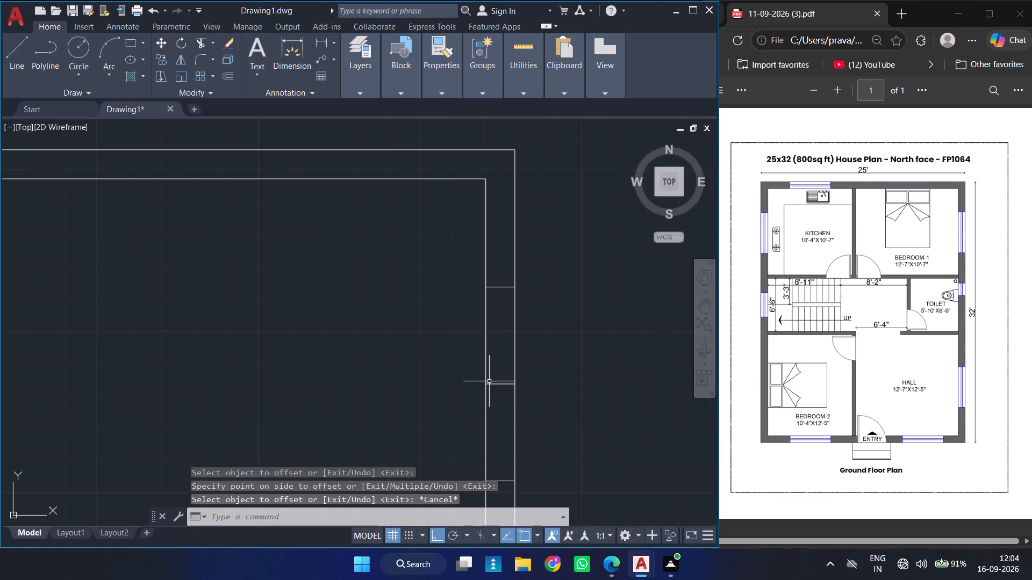
Delete the centre line between the two window end lines in Bedroom-1's east wall.
left_click(499, 385)
key("Delete")
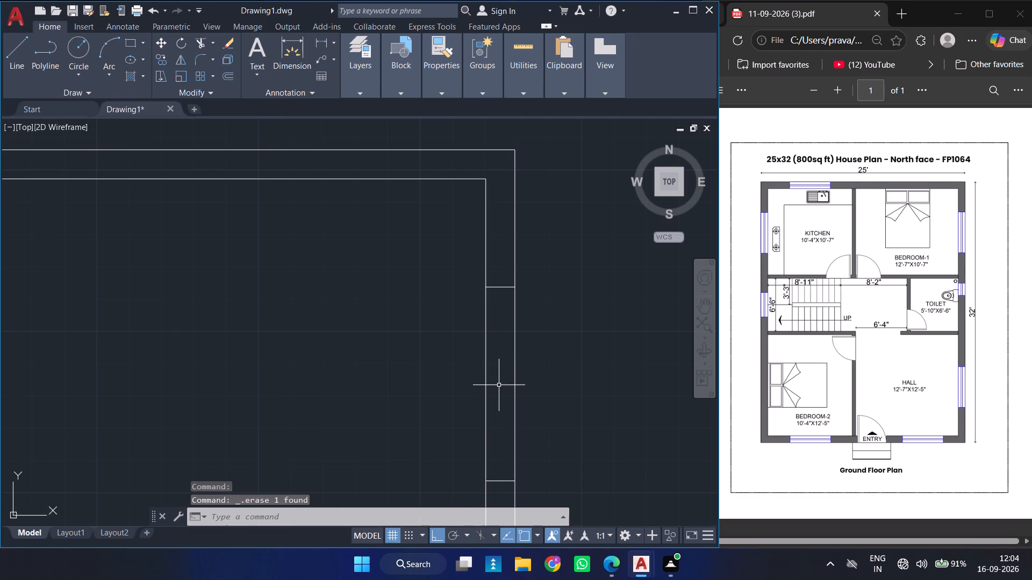
Draw a 5' vertical line joining the midpoints of the two window end lines in Bedroom-1's east wall.
key("l")
key("Return")
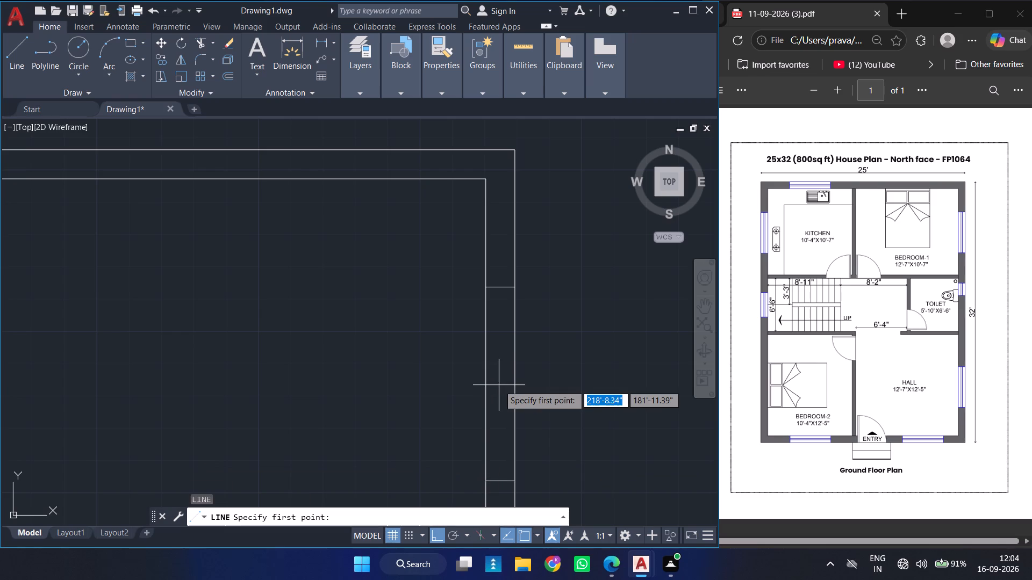
left_click(499, 285)
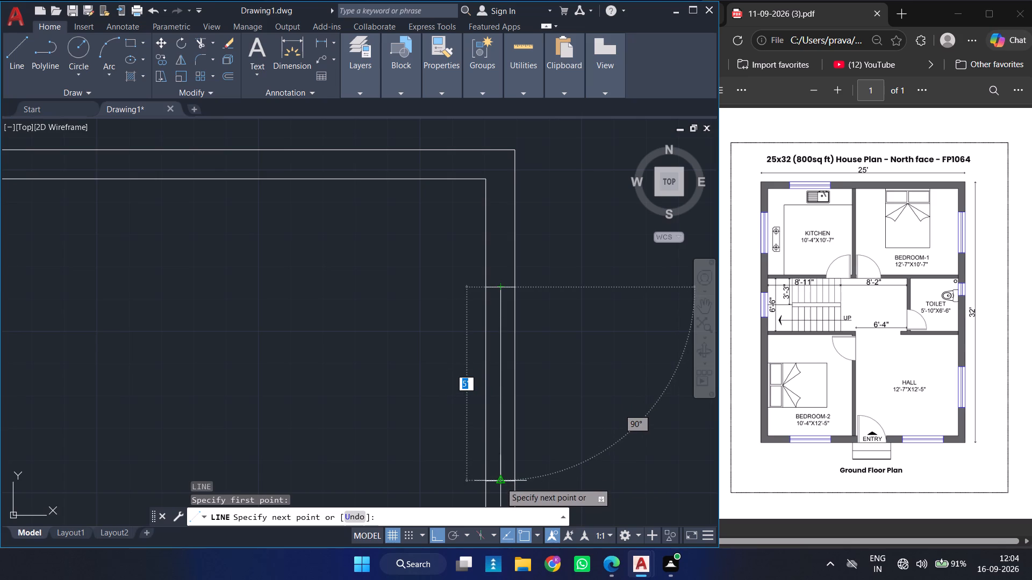
left_click_drag(500, 482, 625, 506)
key("Return")
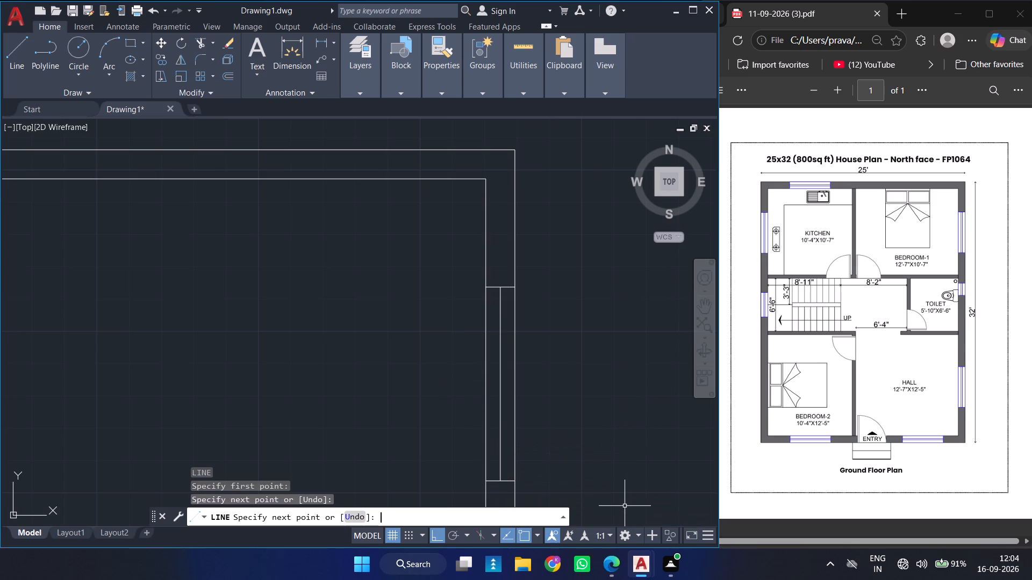
Offset the Bedroom-1 east window's middle vertical line by 2" to both the inner and outer sides.
key("o")
key("Return")
key("2")
key("Return")
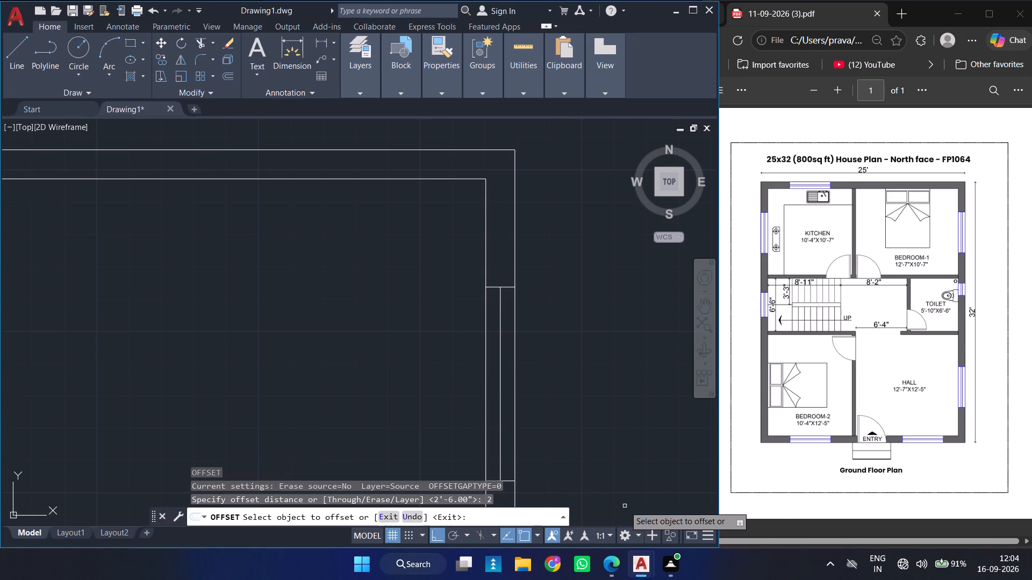
left_click(500, 407)
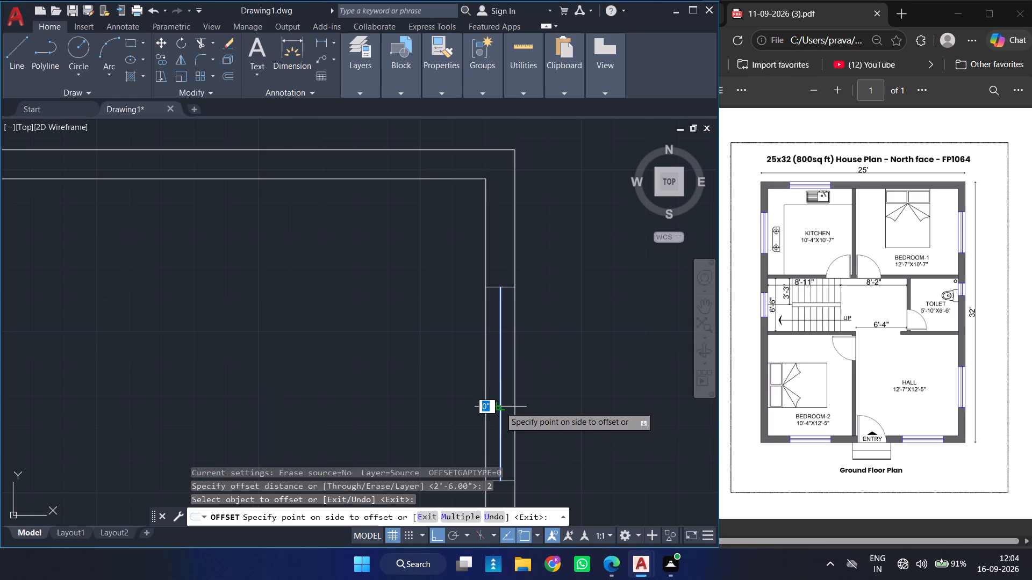
left_click(432, 406)
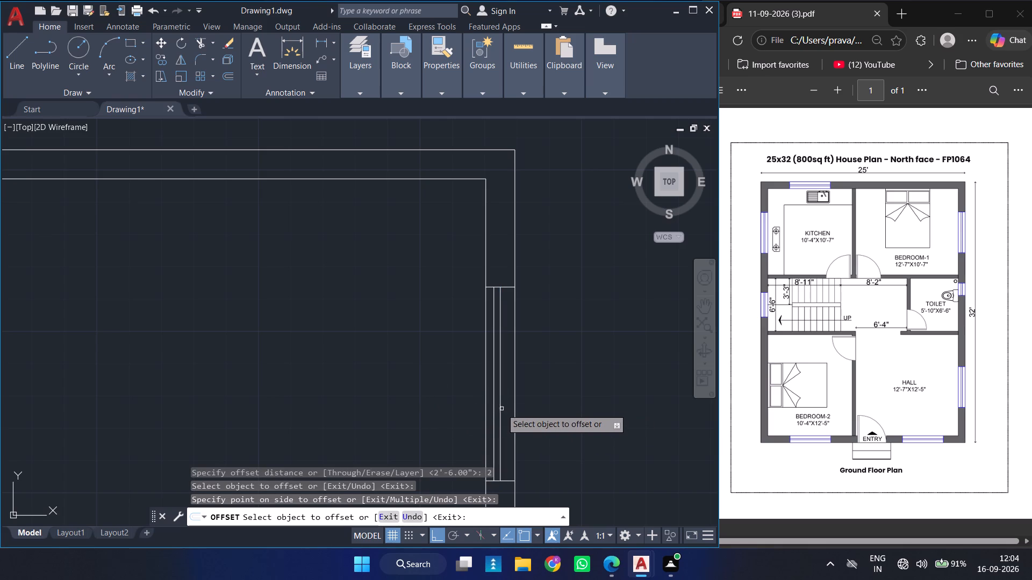
left_click(500, 408)
left_click(529, 408)
key("Escape")
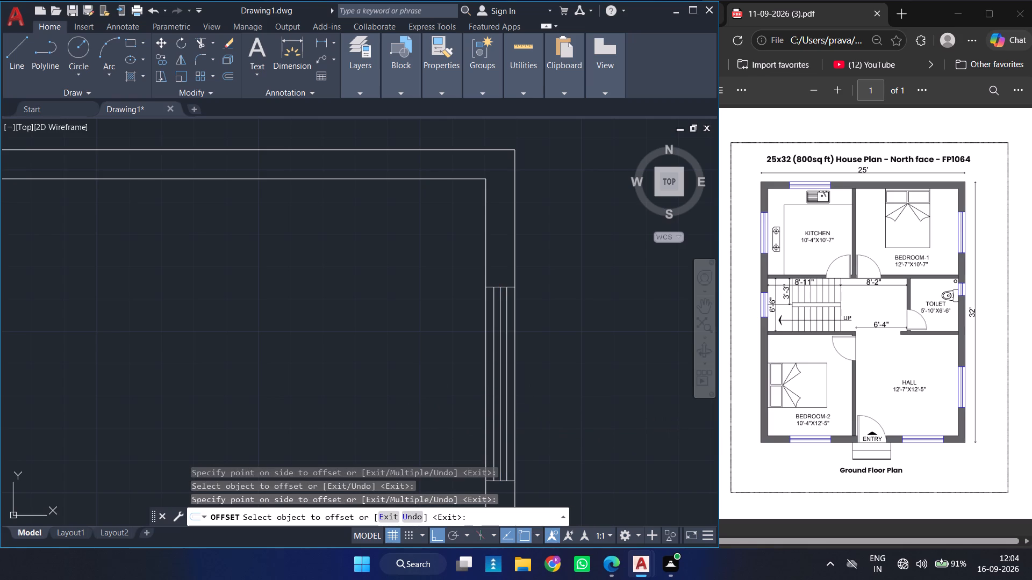
Group the two end lines and three vertical lines of Bedroom-1's east window.
left_click(444, 255)
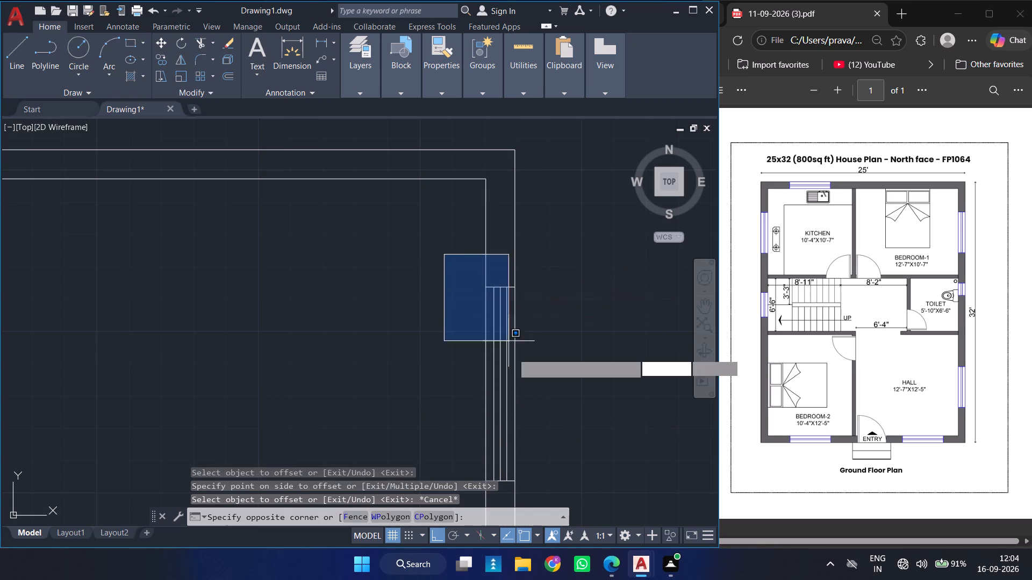
left_click(572, 509)
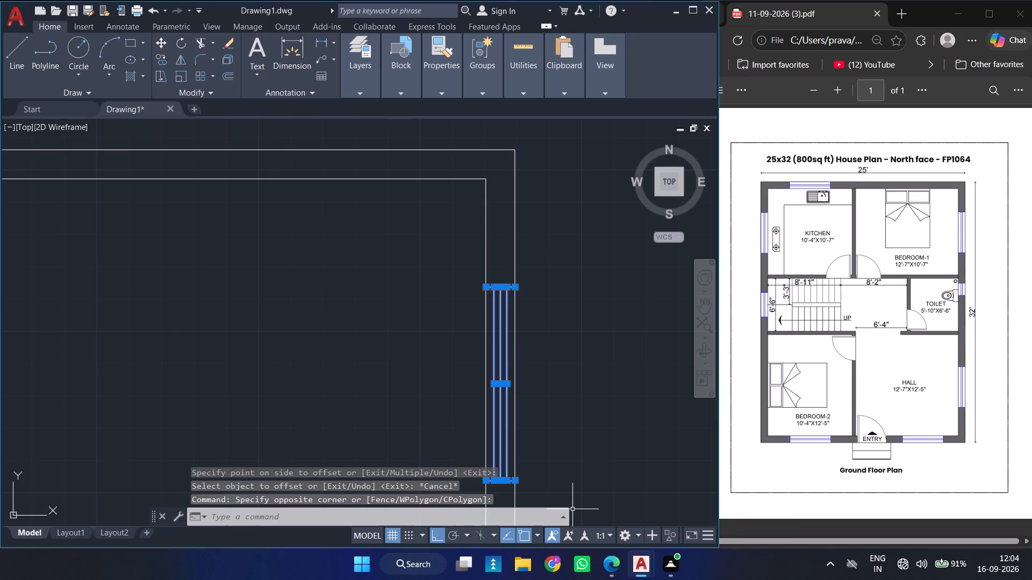
key("g")
key("Return")
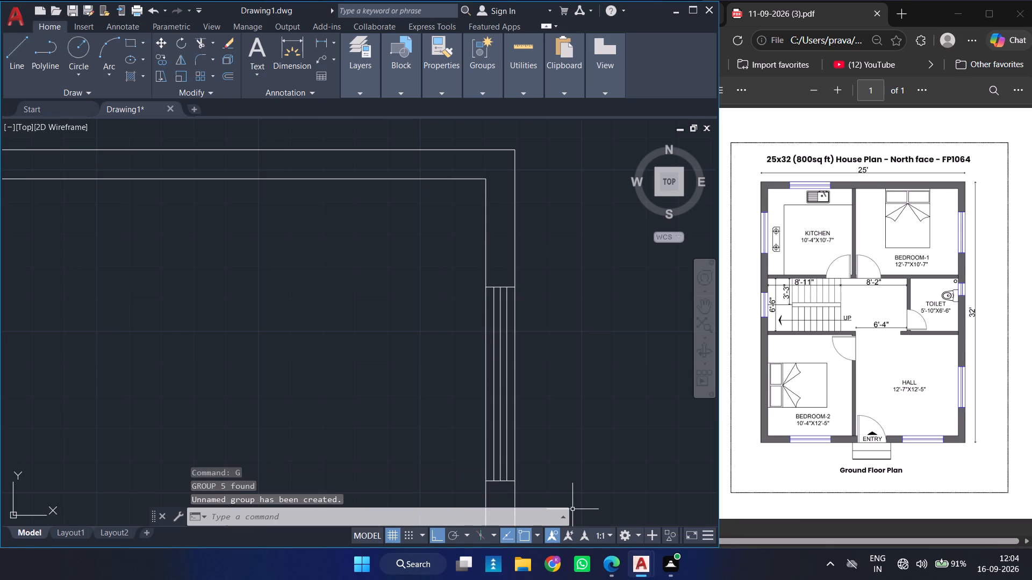
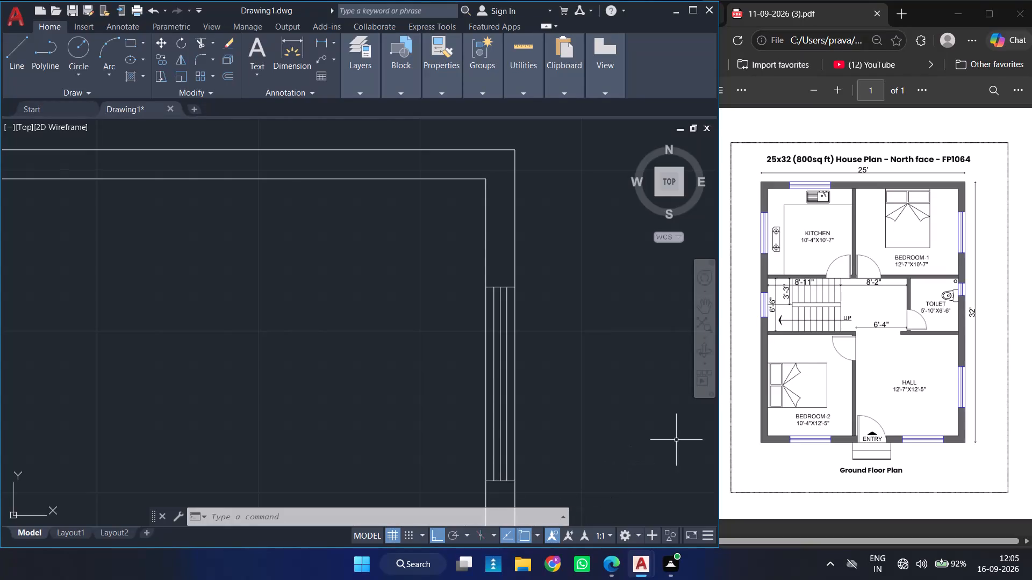
Draw a 9" horizontal line across the west wall at the midpoint of the staircase area.
scroll(625, 374, "down", 2, "ctrl")
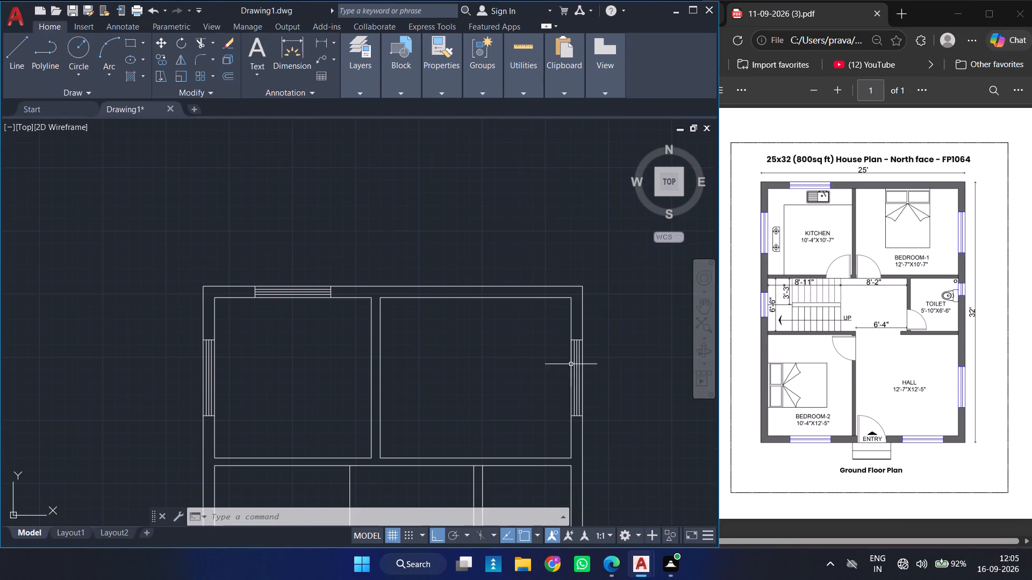
scroll(529, 393, "down", 3, "ctrl")
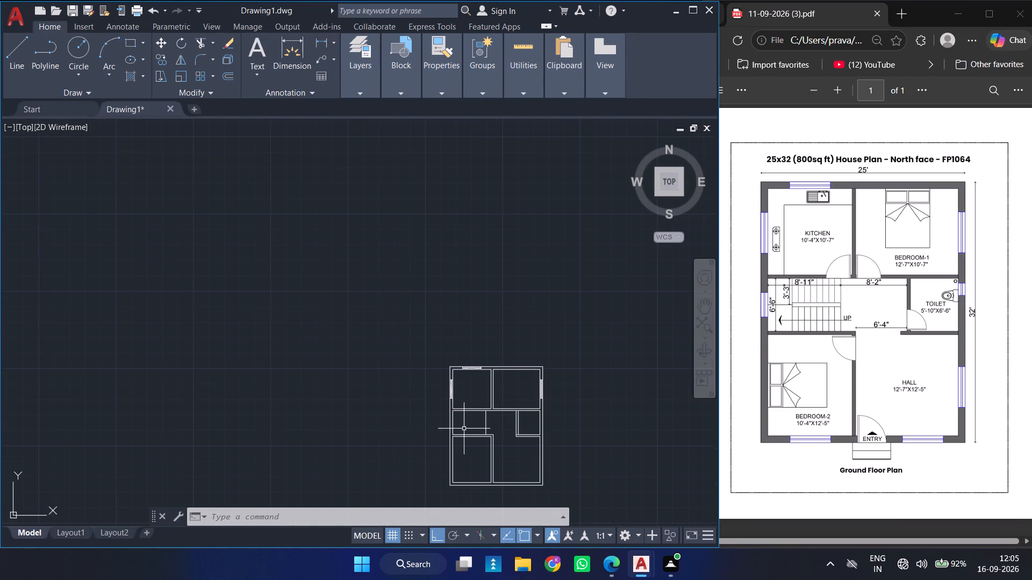
scroll(464, 429, "up", 4, "ctrl")
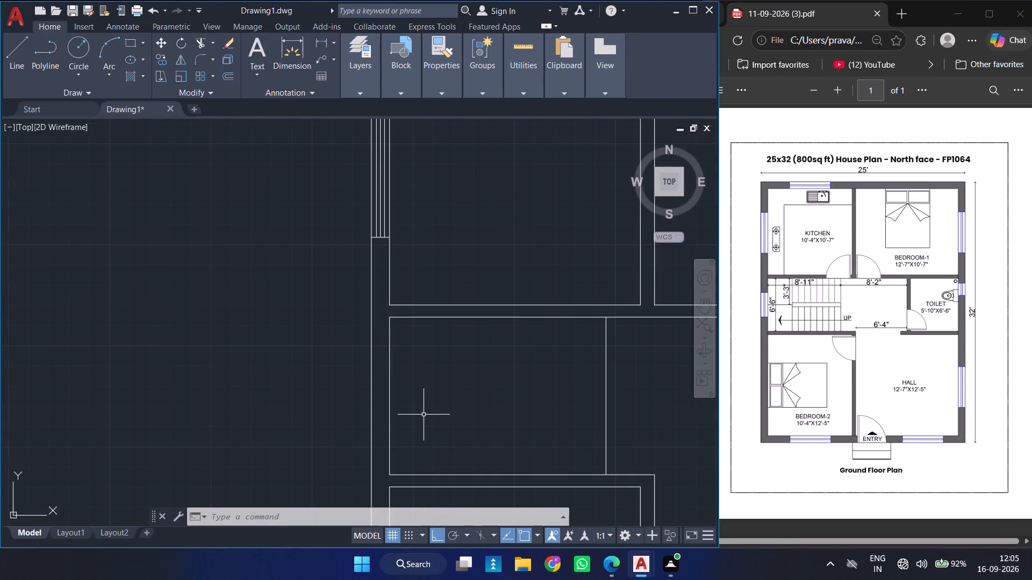
key("Escape")
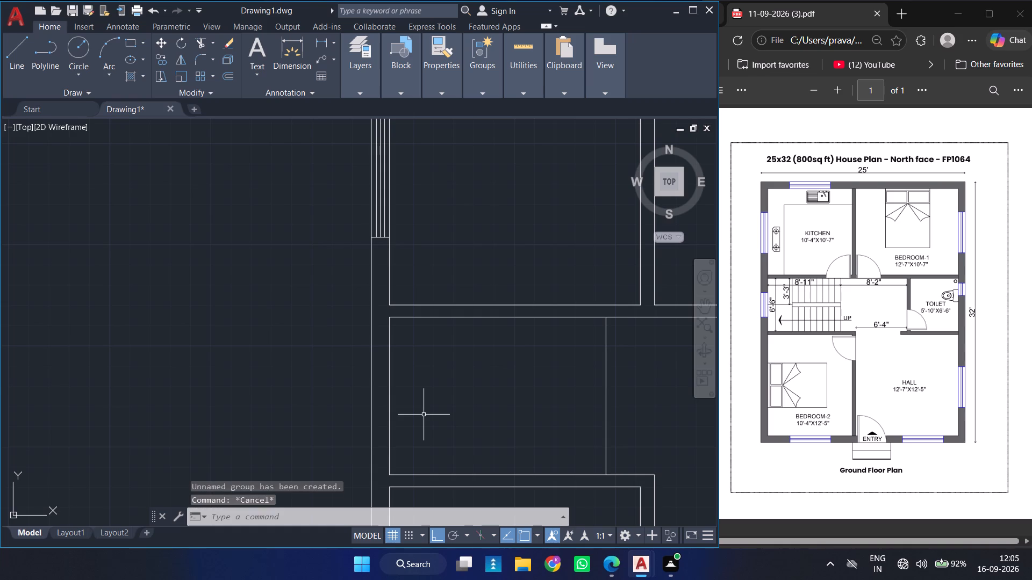
key("l")
key("Return")
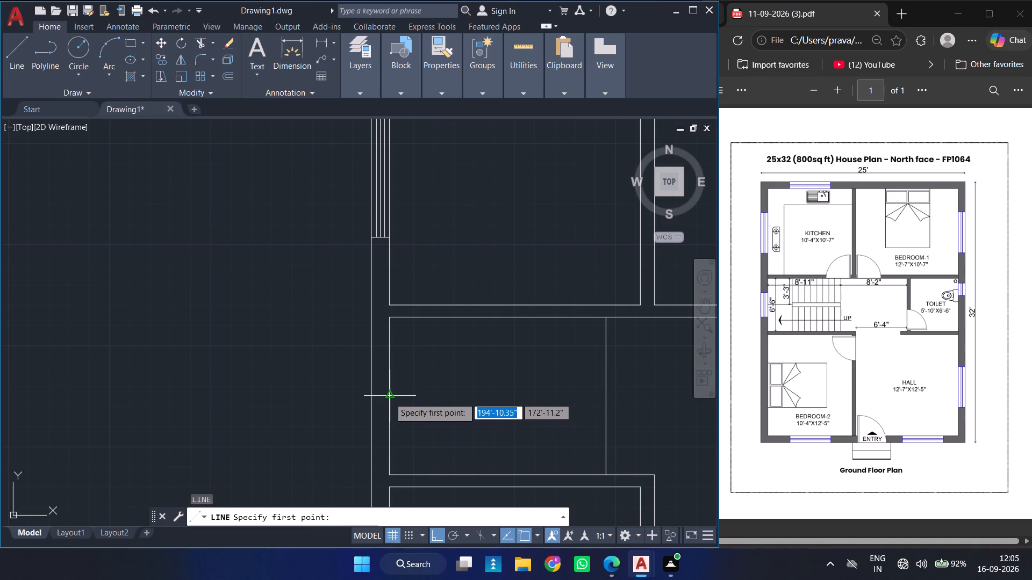
left_click(389, 397)
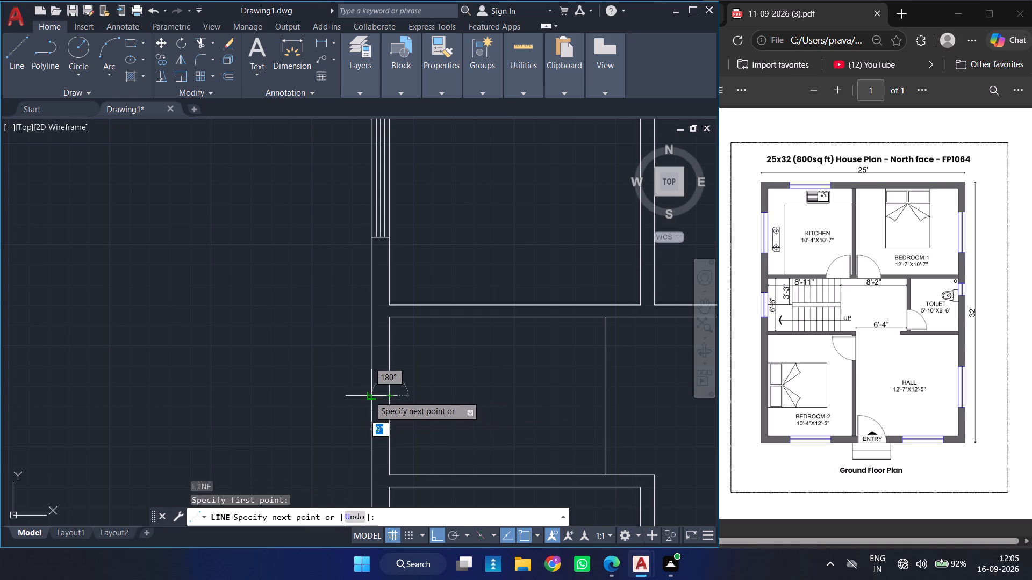
left_click(369, 396)
key("Return")
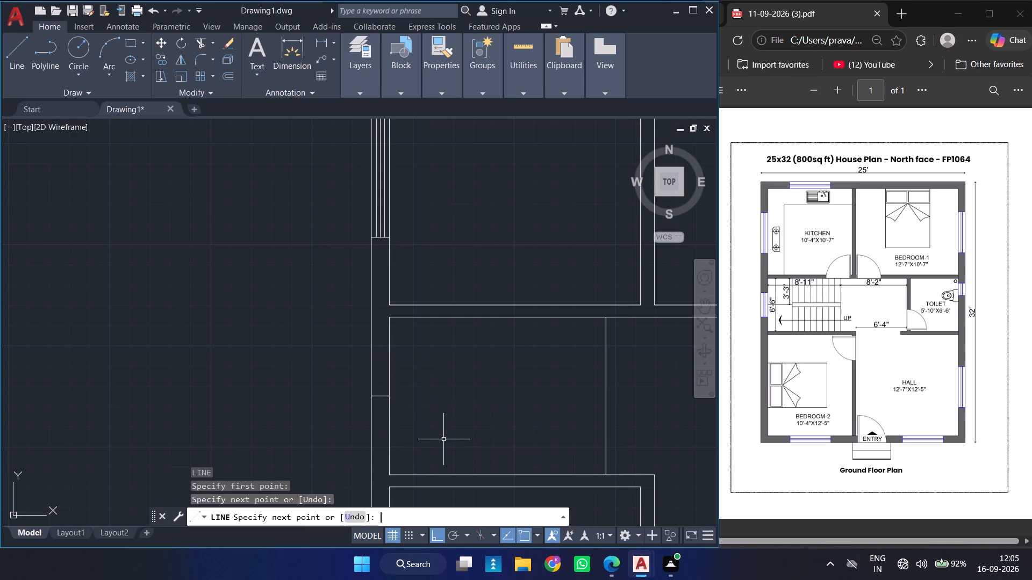
Offset the centre line across the staircase's west wall by 1.5' both upward and downward as window end lines.
key("o")
key("Return")
type("1.5'")
key("Return")
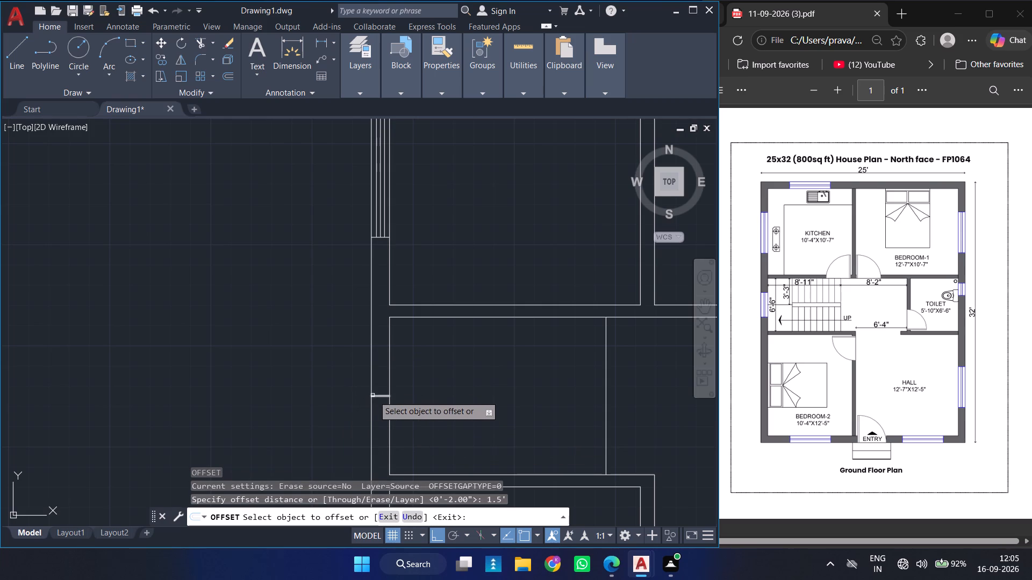
left_click(376, 396)
left_click(376, 460)
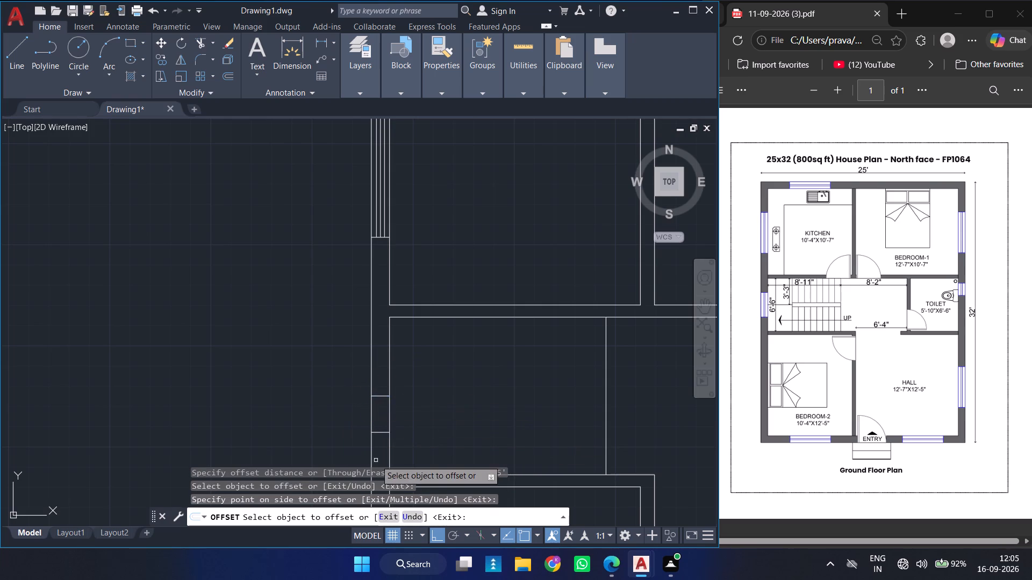
left_click(383, 396)
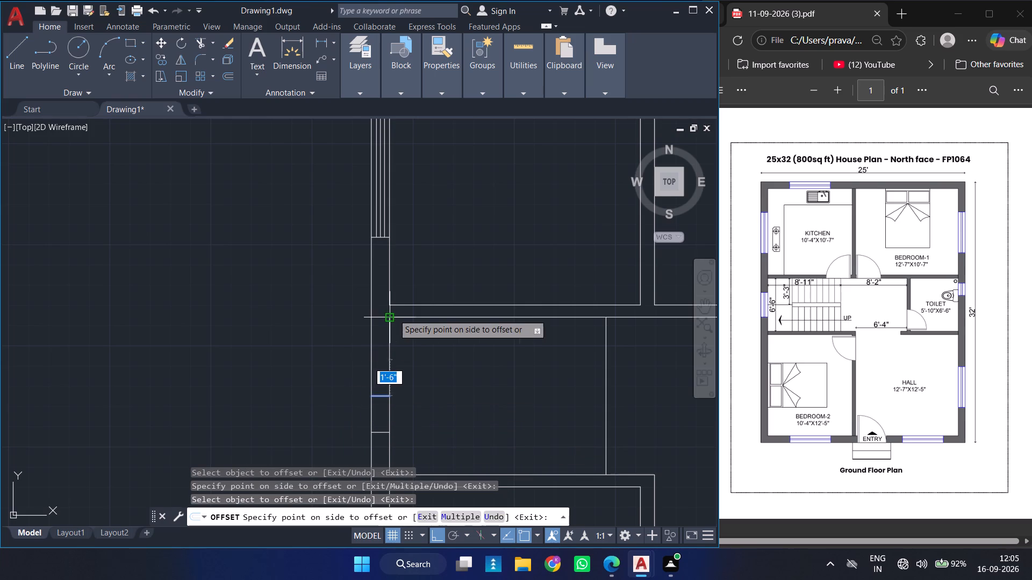
left_click(393, 314)
key("Escape")
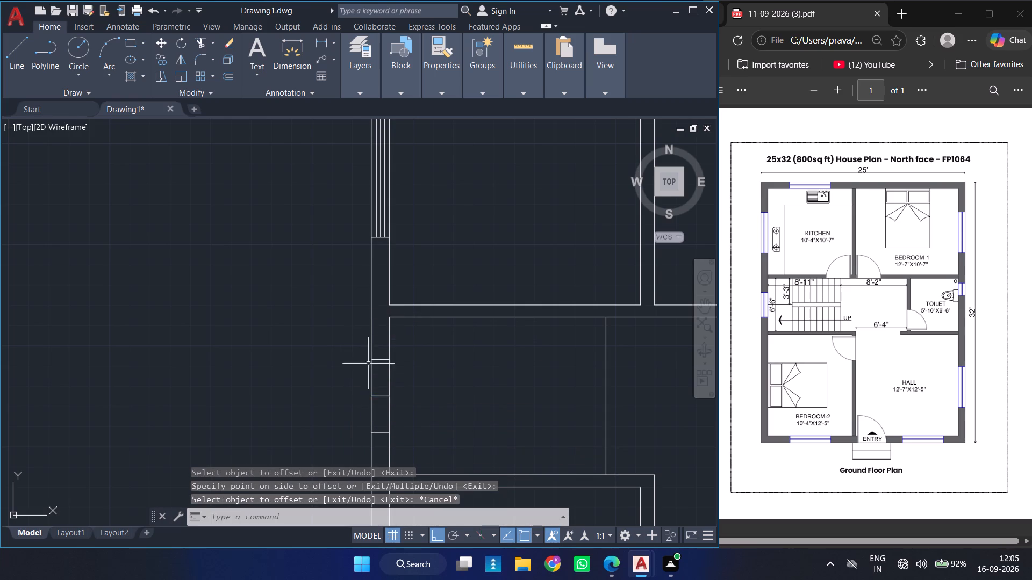
Delete the centre line between the two window end lines in the staircase's west wall.
left_click(383, 395)
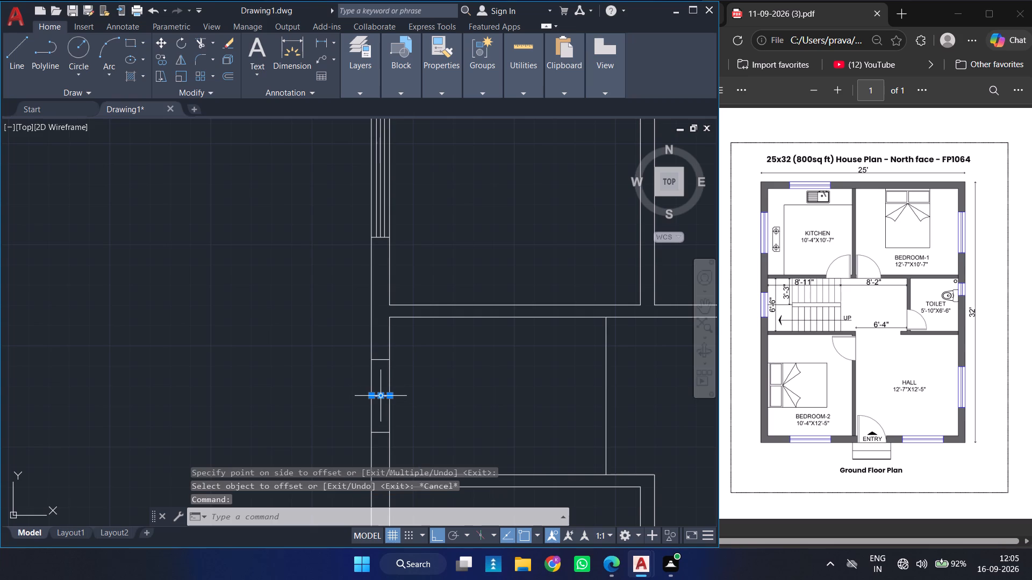
key("Delete")
Draw a vertical line joining the midpoints of the two window end lines in the staircase's west wall.
key("l")
key("Return")
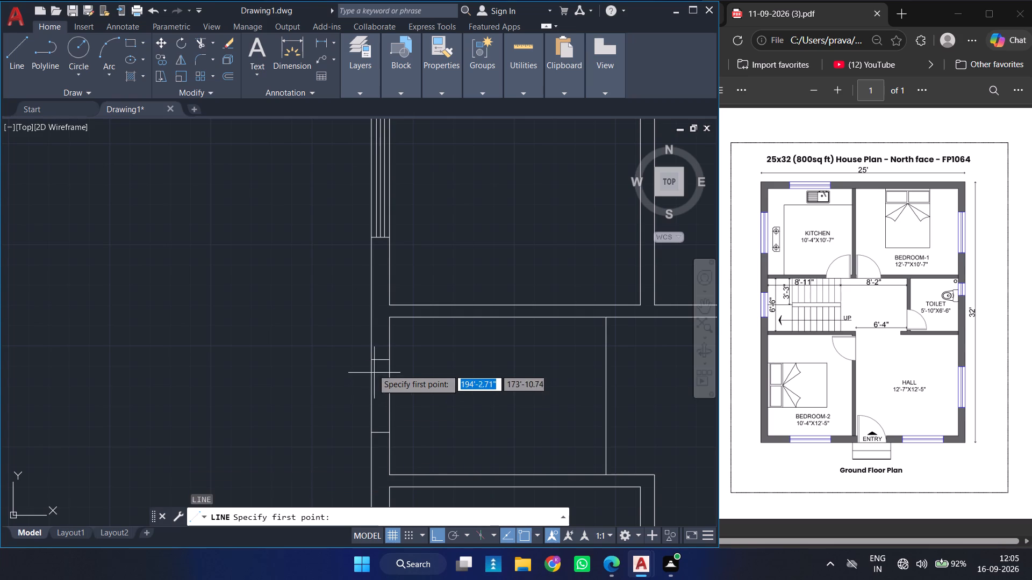
left_click(377, 361)
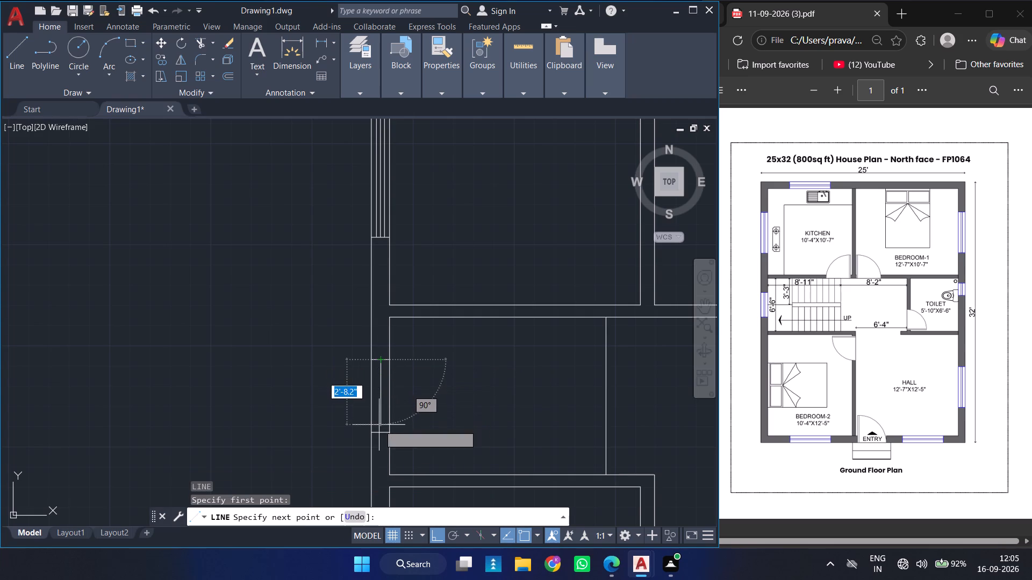
left_click(380, 433)
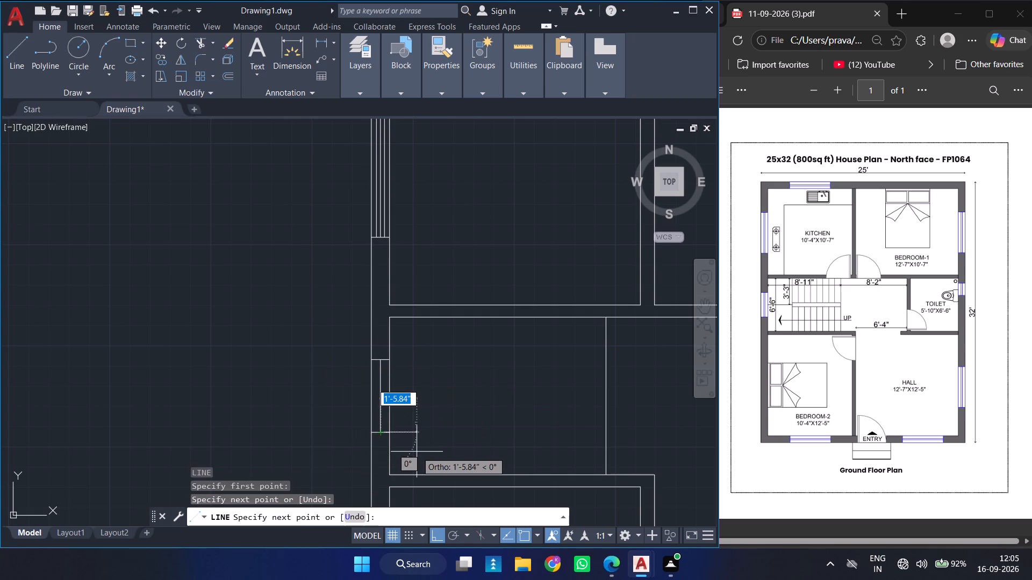
key("Return")
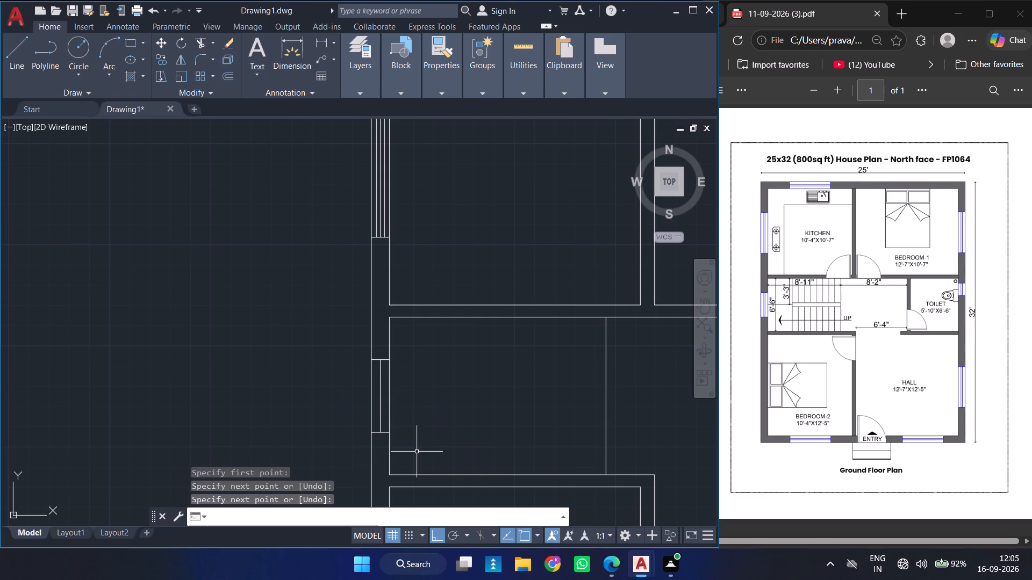
Offset the staircase window's middle vertical line by 2" to both the outer and inner sides.
key("o")
key("Return")
key("2")
key("Return")
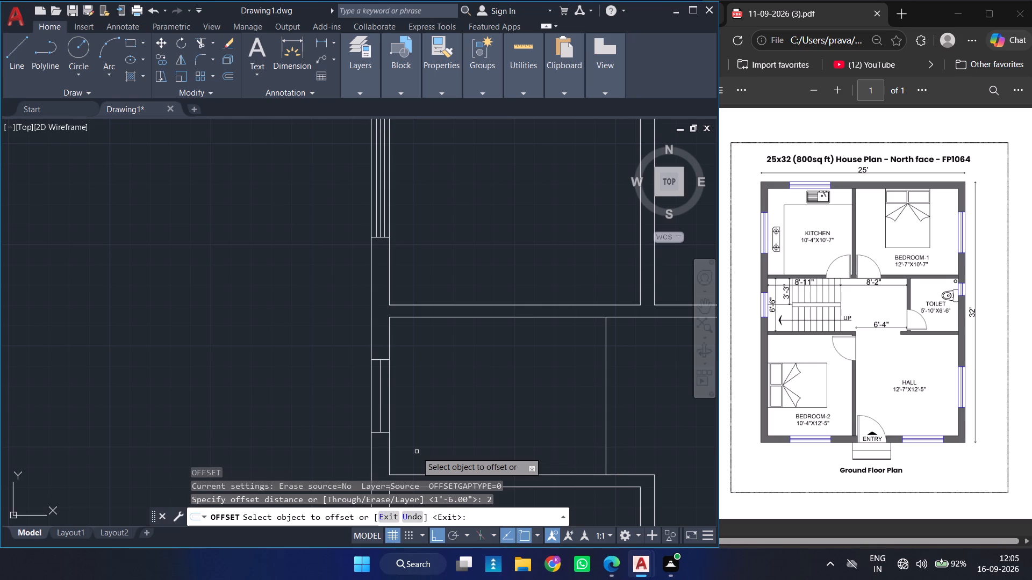
left_click(379, 422)
left_click(319, 413)
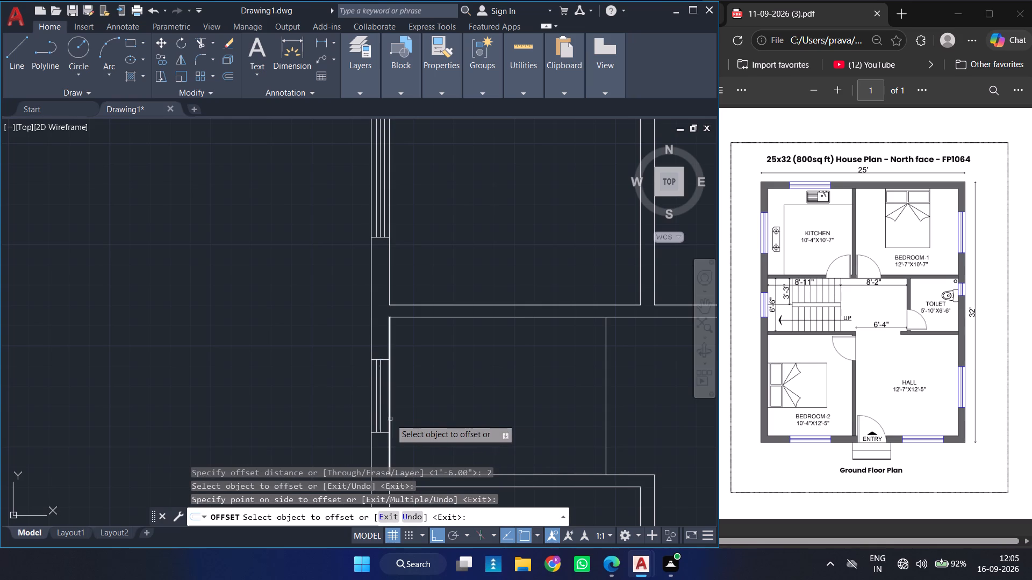
left_click(381, 415)
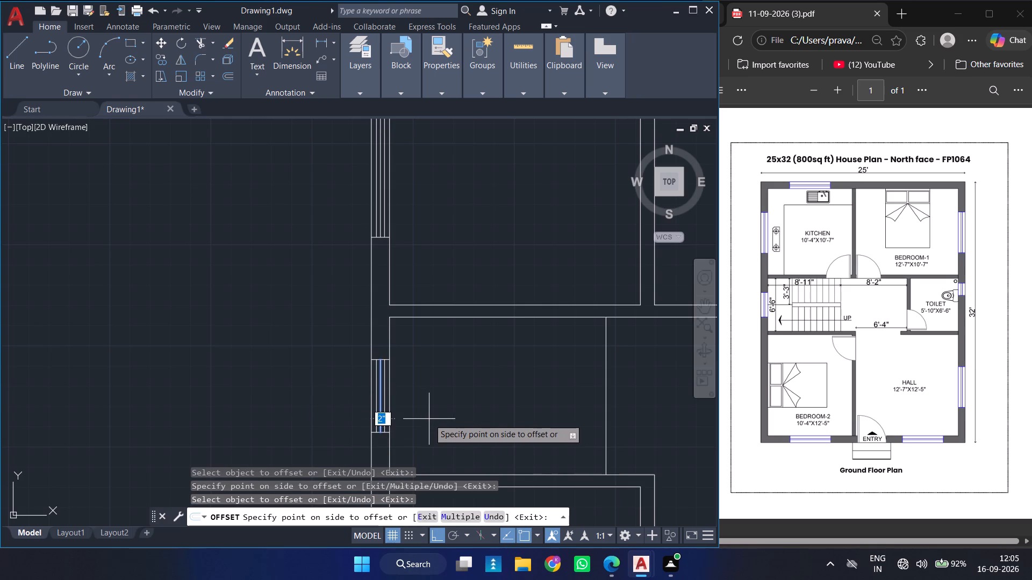
left_click(429, 419)
key("Return")
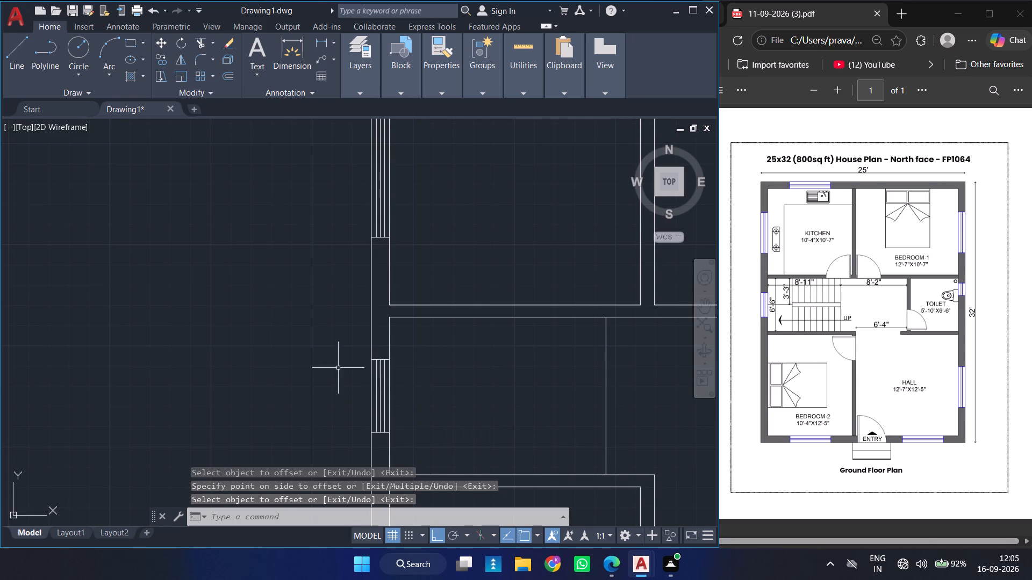
Group the two end lines and three vertical lines of the staircase's west window.
left_click(342, 344)
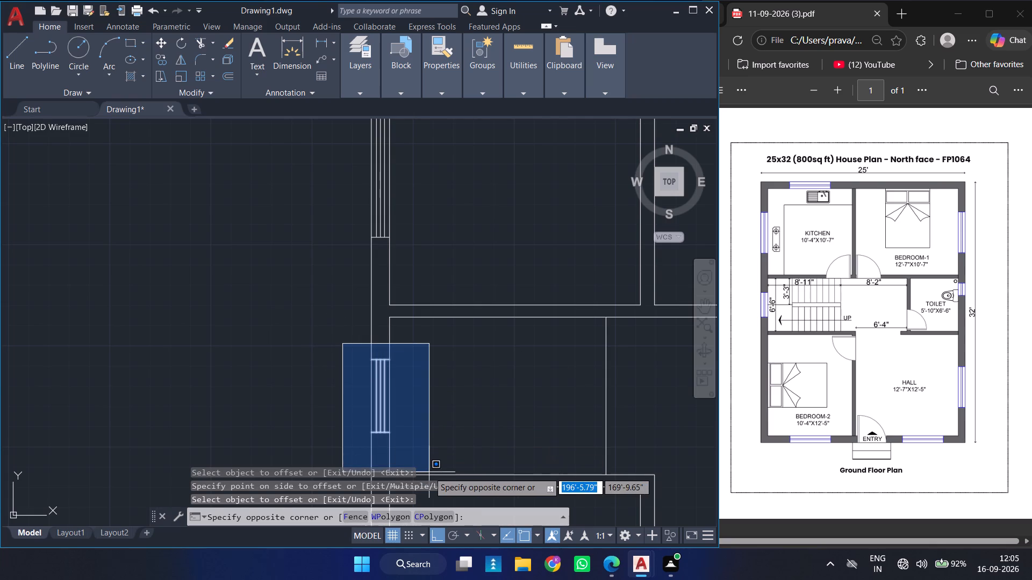
left_click(429, 472)
key("g")
key("Return")
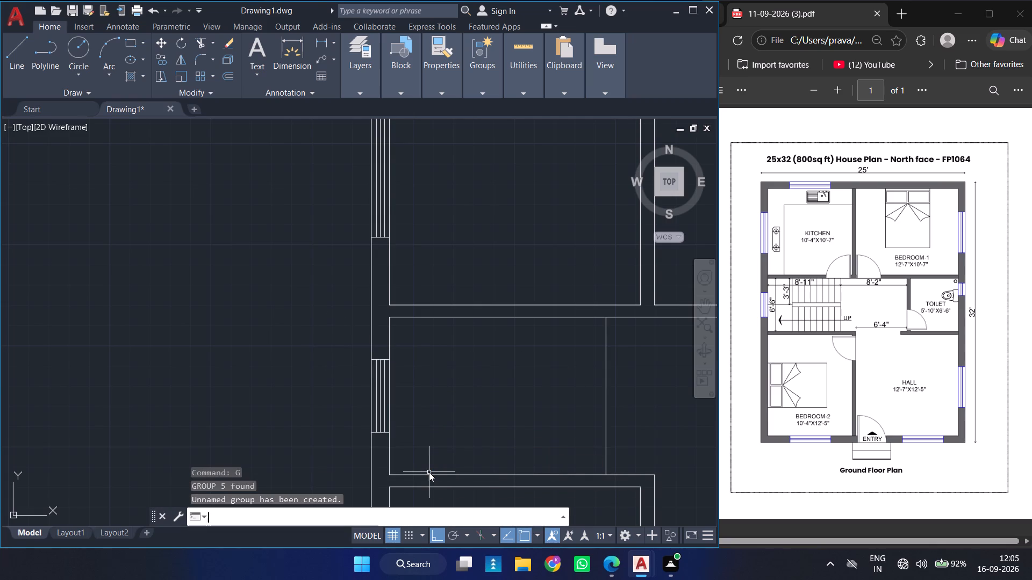
Draw a vertical line across the south wall at the midpoint of Bedroom-2, from inner to outer wall line.
scroll(451, 398, "down", 3, "ctrl")
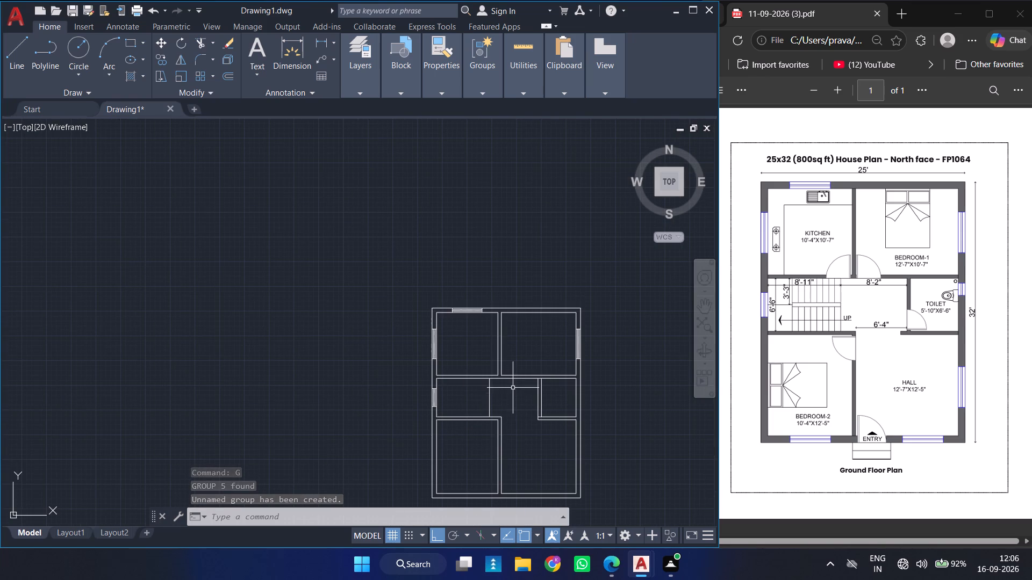
scroll(513, 388, "down", 3, "ctrl")
scroll(496, 421, "up", 4, "ctrl")
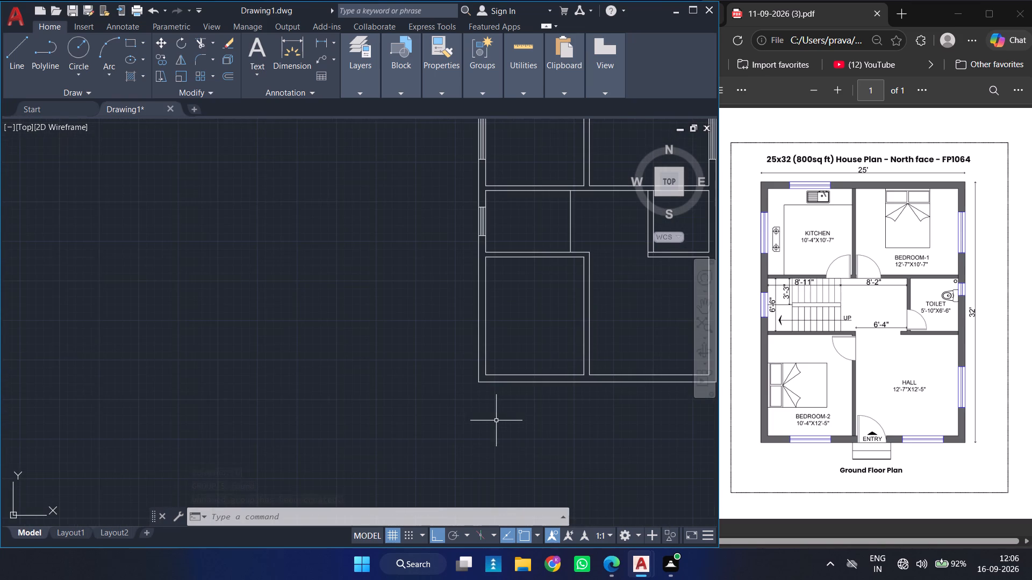
scroll(553, 355, "up", 2, "ctrl")
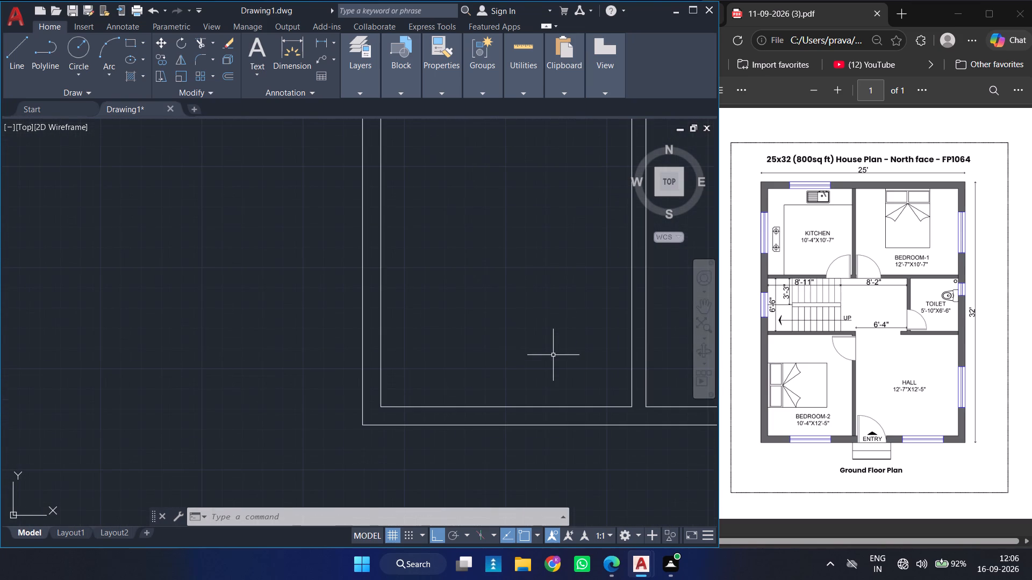
key("l")
key("Return")
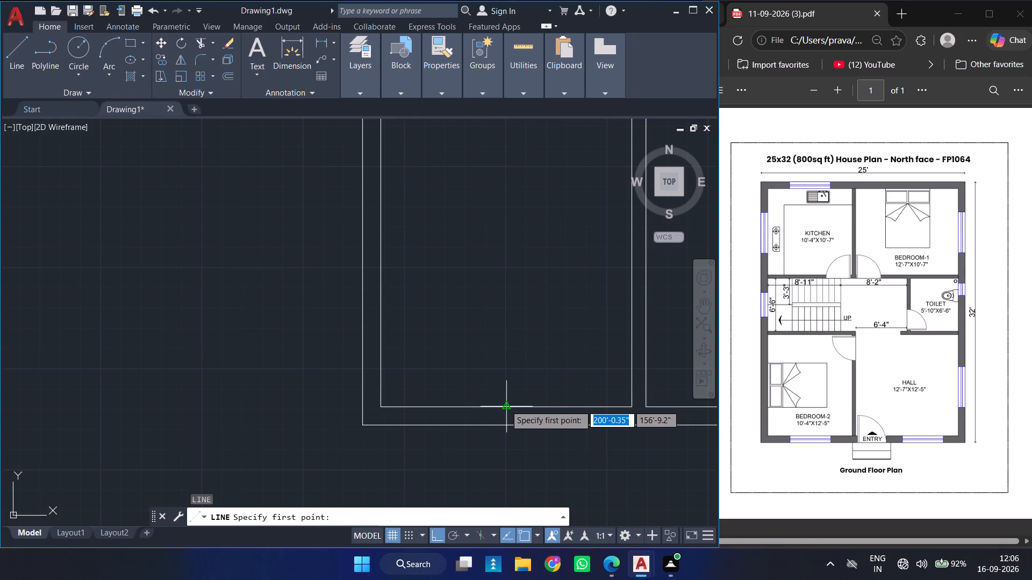
left_click(505, 405)
left_click(506, 423)
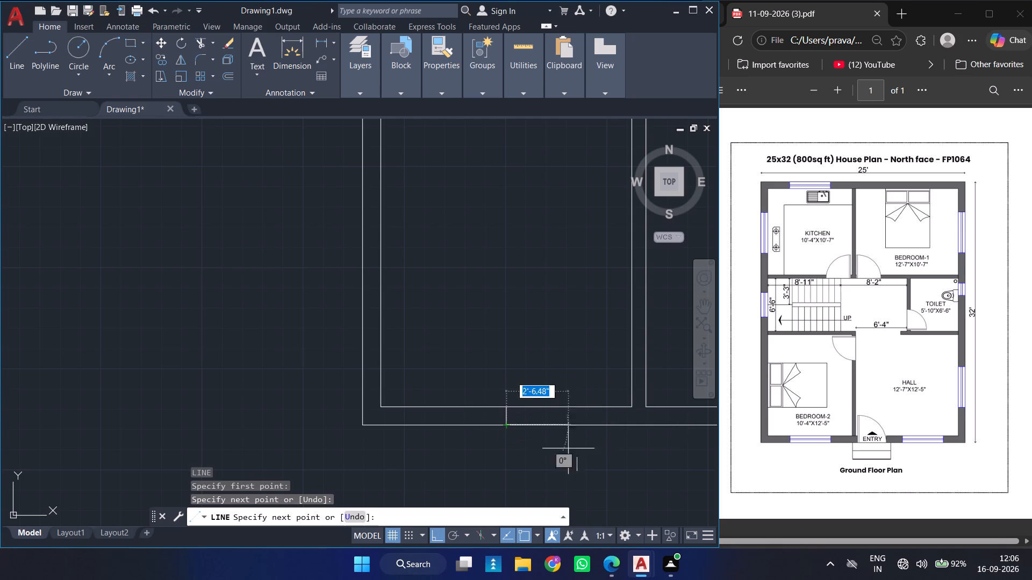
key("Return")
Offset the centre line across Bedroom-2's south wall by 2.5' to both the west and east as window end lines.
key("o")
key("Return")
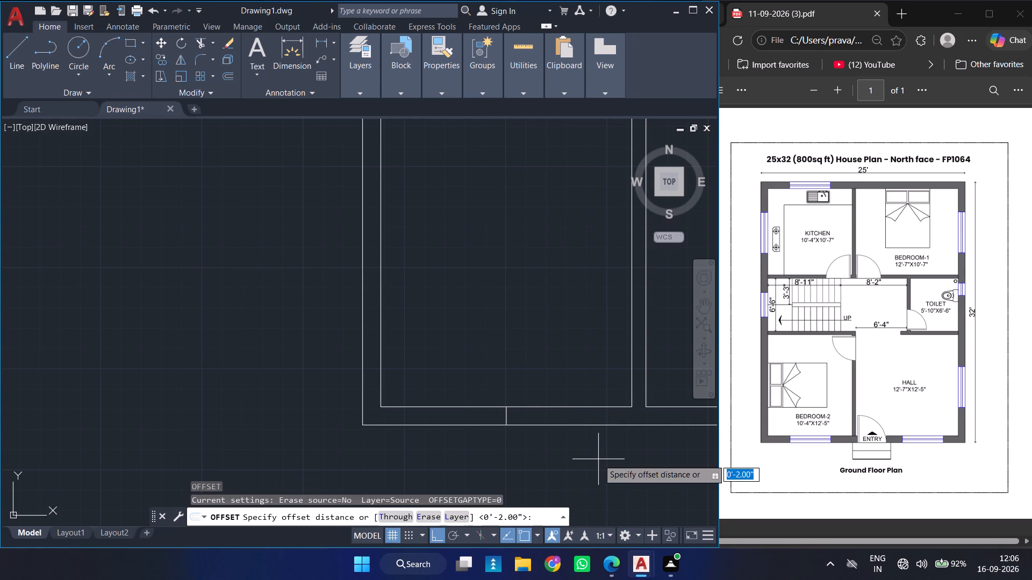
type("2.5'")
key("Return")
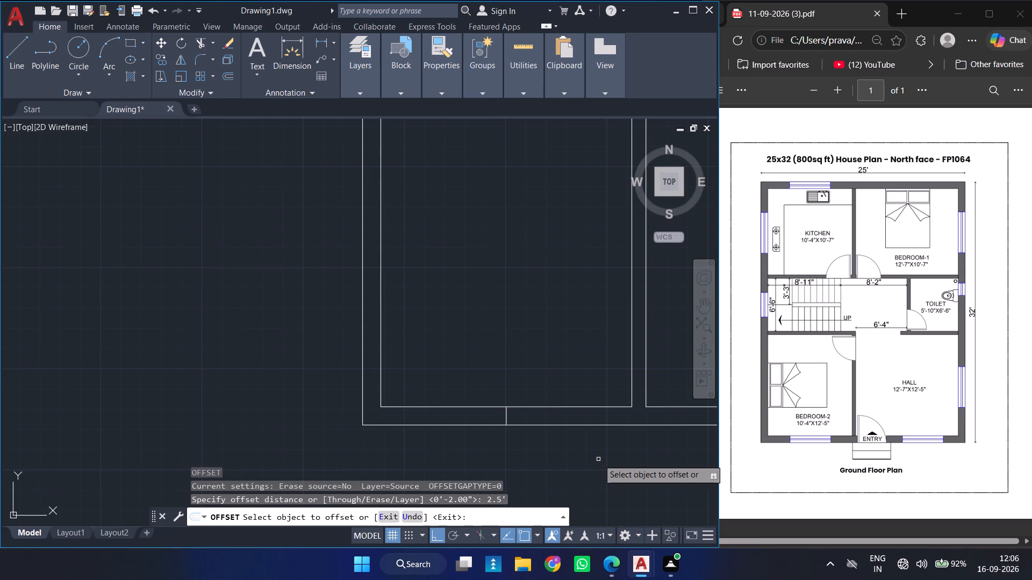
left_click(507, 414)
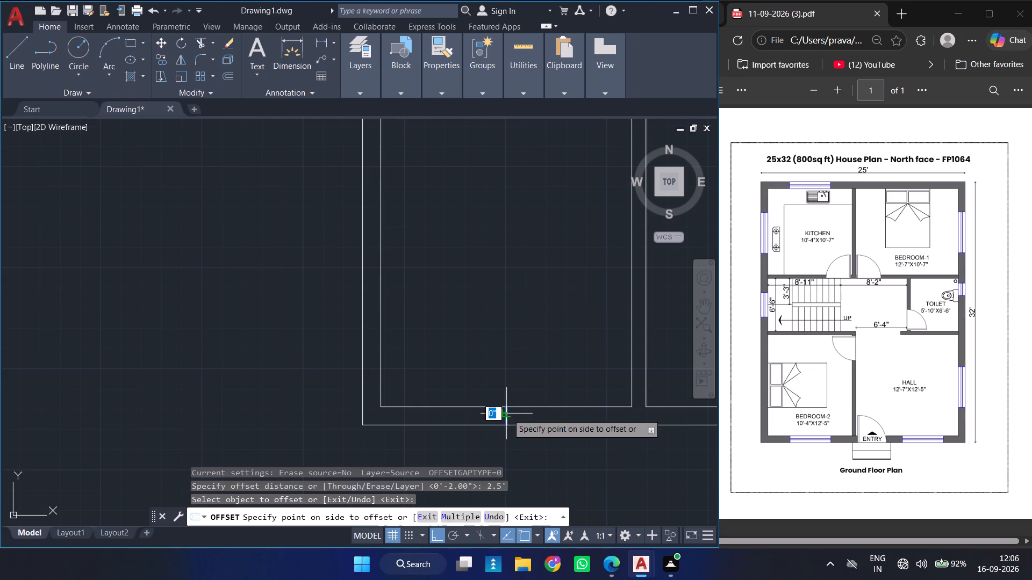
left_click(369, 434)
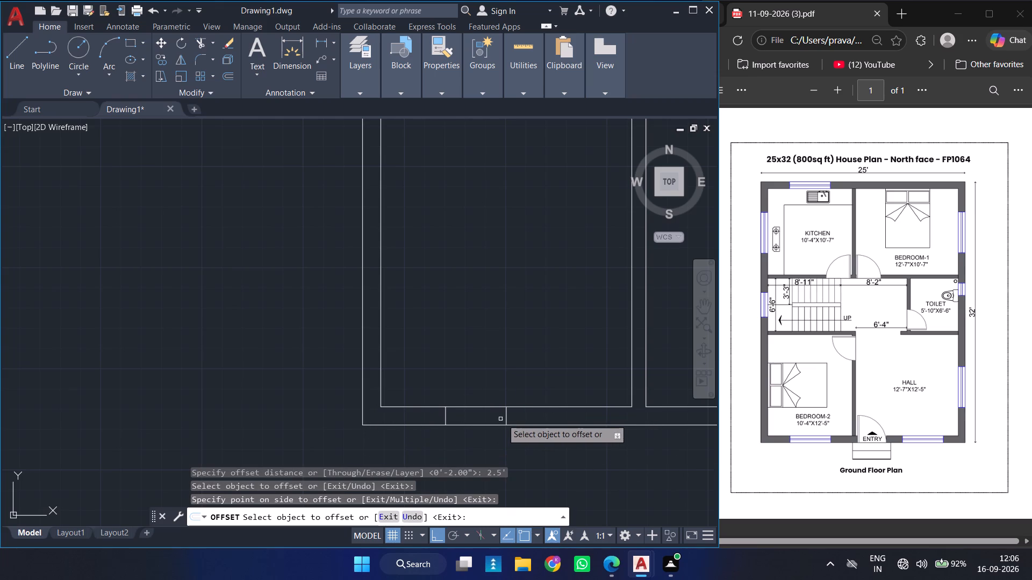
left_click(506, 418)
left_click(676, 416)
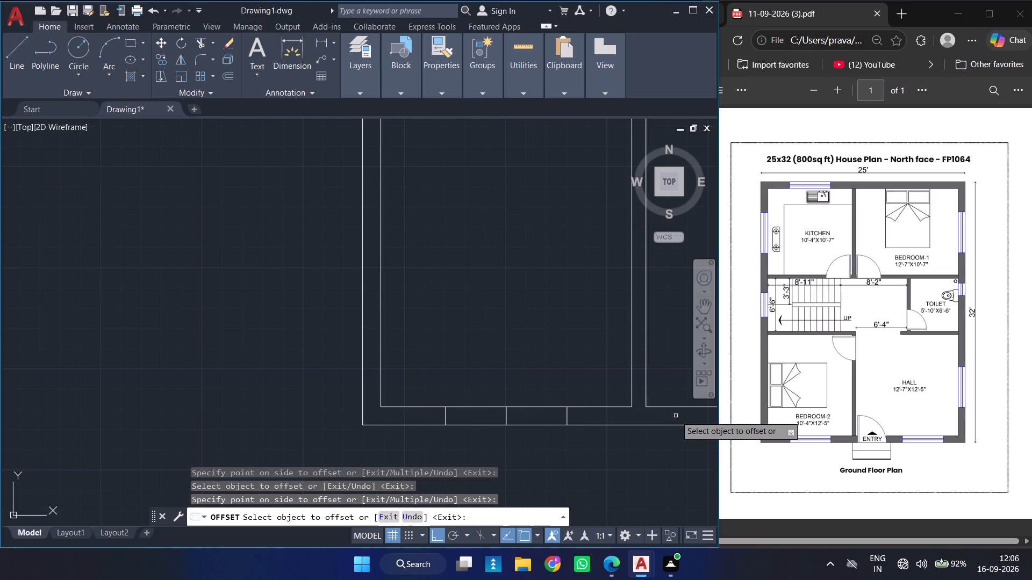
key("Escape")
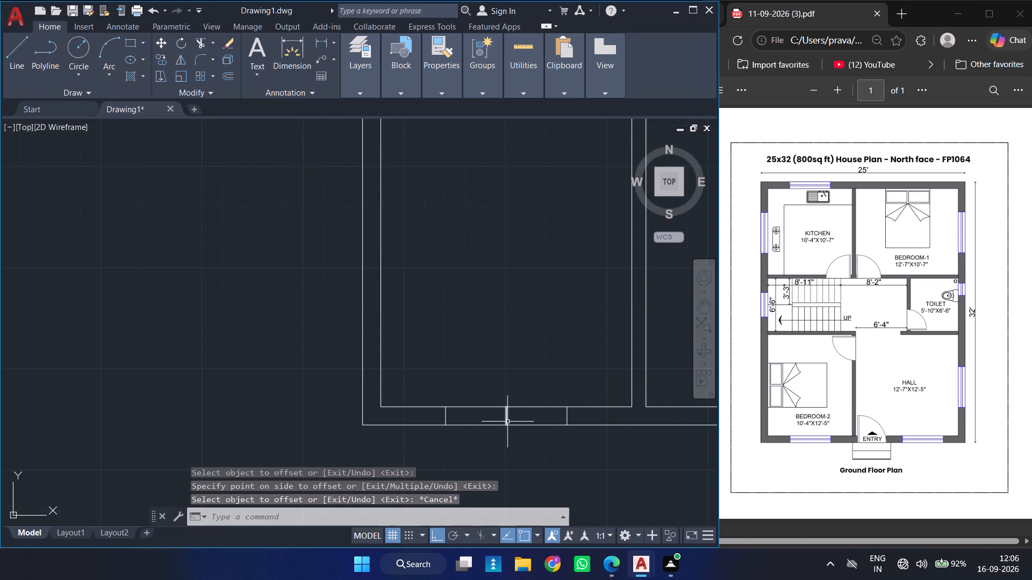
Delete the vertical centre line across Bedroom-2's south wall, between the two window end lines.
left_click(504, 420)
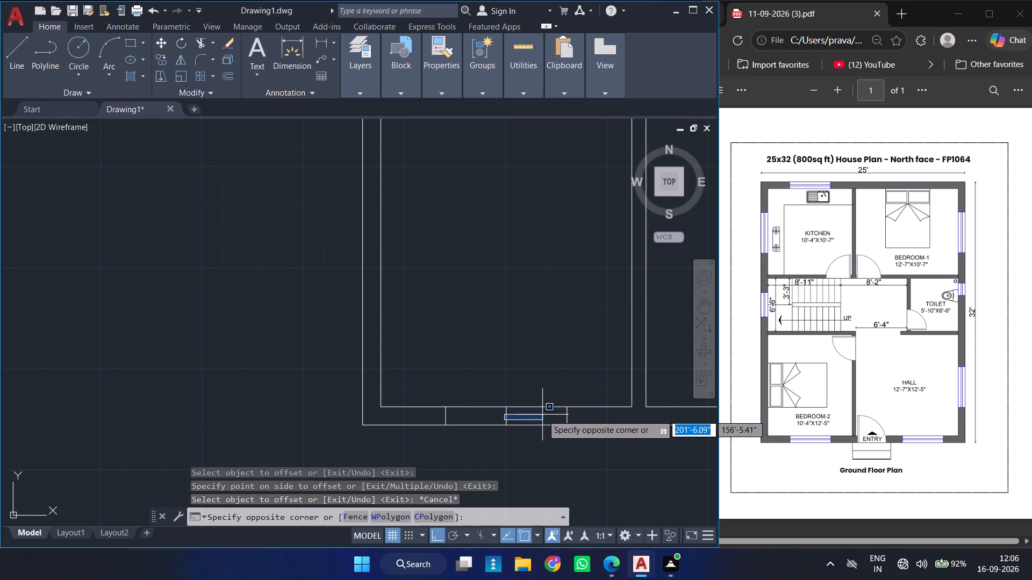
left_click(542, 415)
left_click(542, 415)
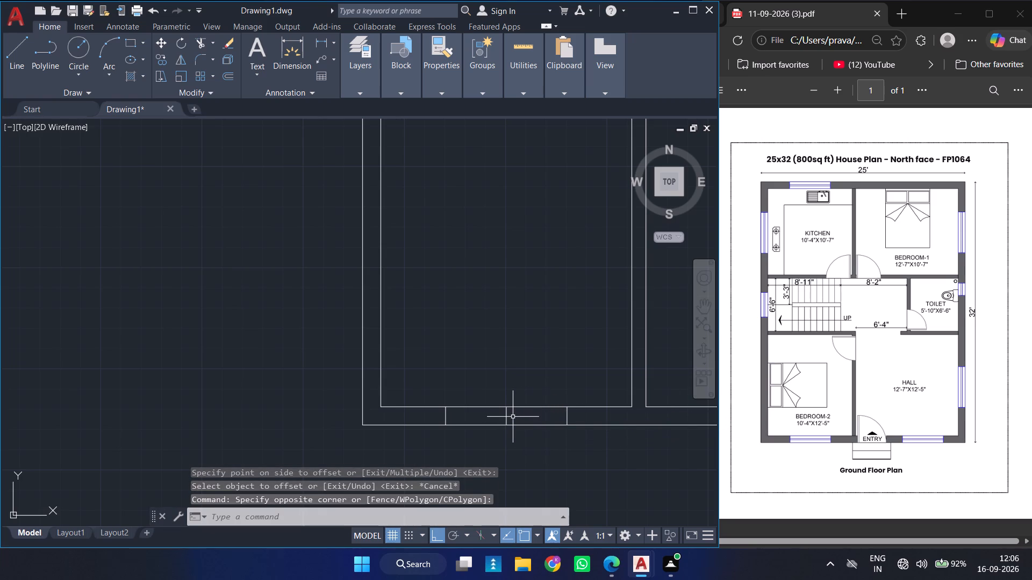
left_click(506, 416)
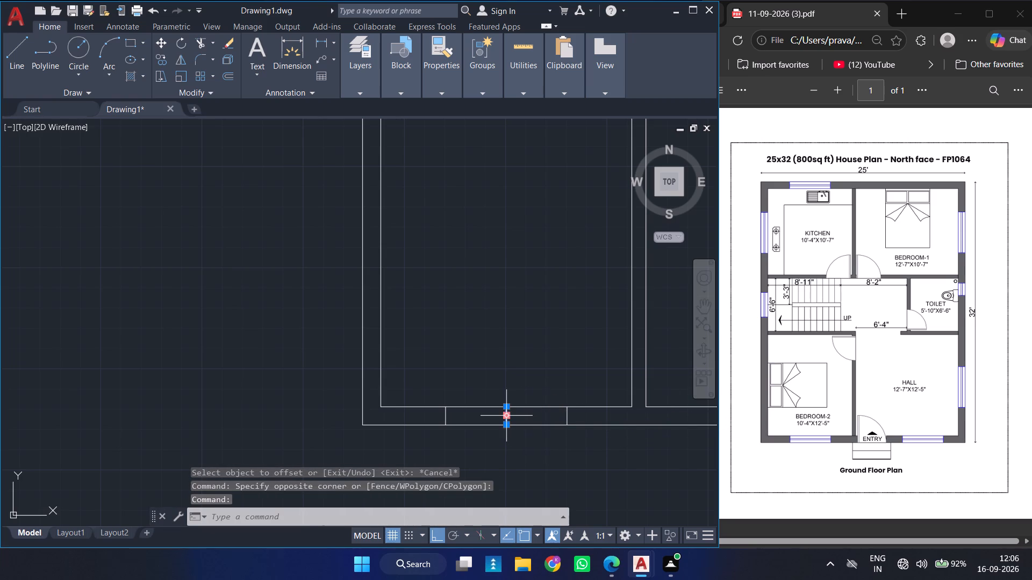
key("Delete")
Draw a horizontal line joining the midpoints of the two window end lines in Bedroom-2's south wall.
key("l")
key("Return")
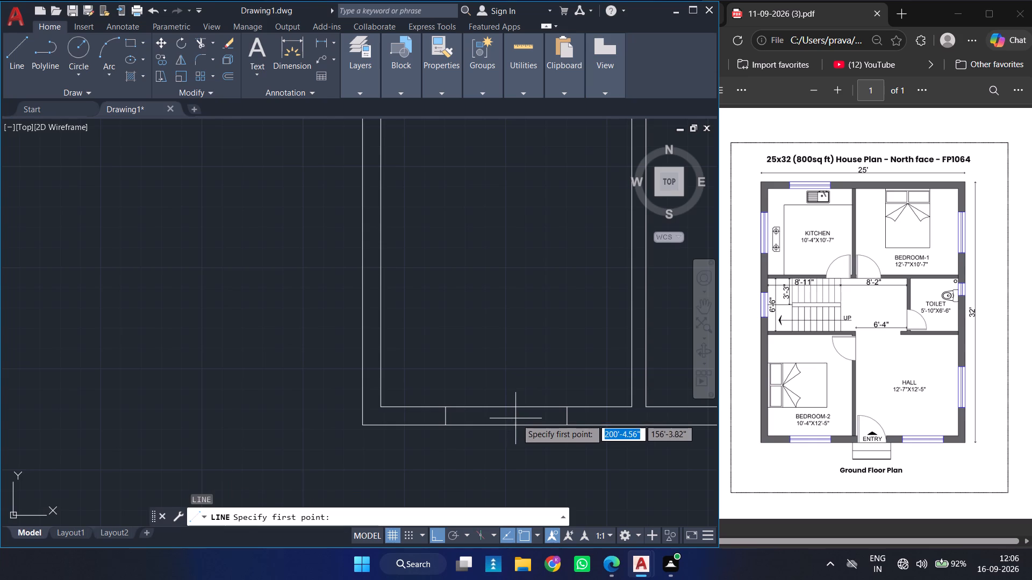
left_click(568, 415)
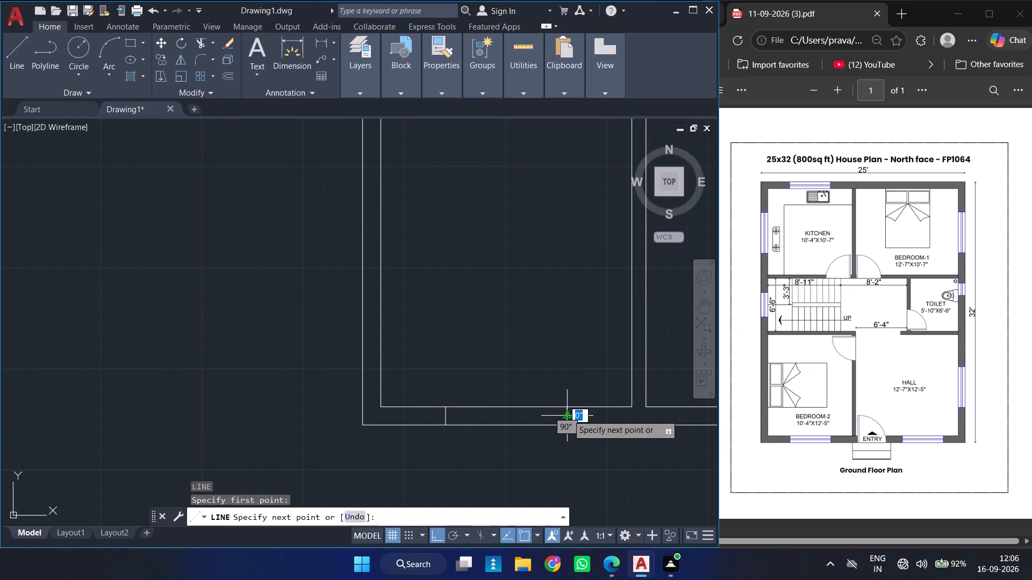
left_click(444, 420)
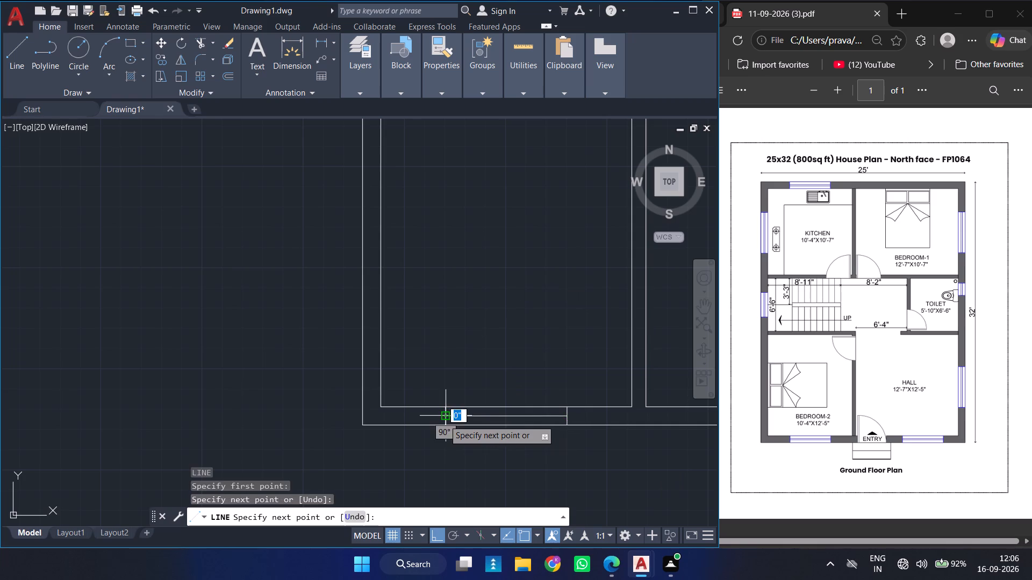
key("Return")
Offset the middle horizontal line of Bedroom-2's south window by 2" to both the outer and inner sides.
key("o")
key("Return")
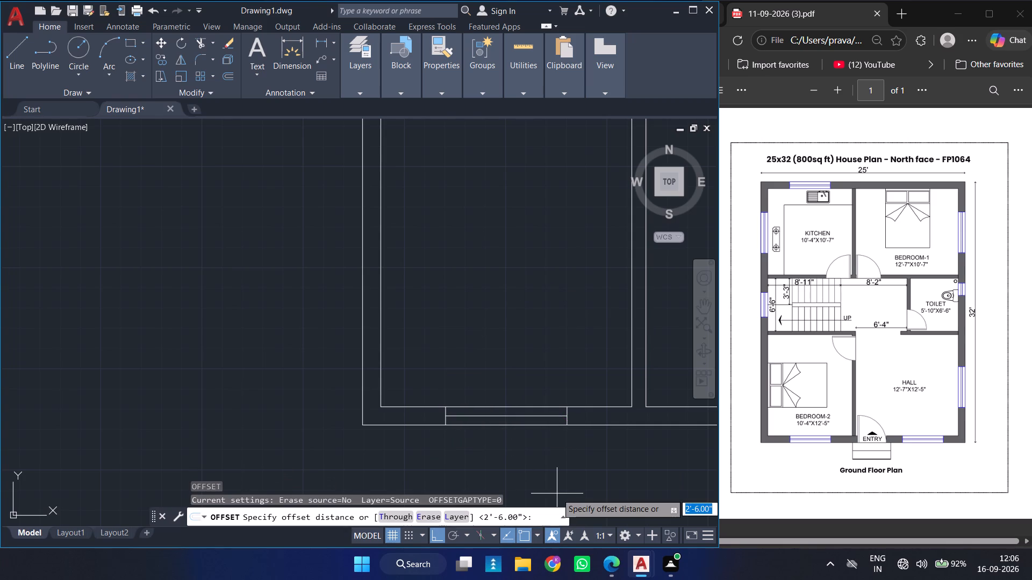
key("2")
key("Return")
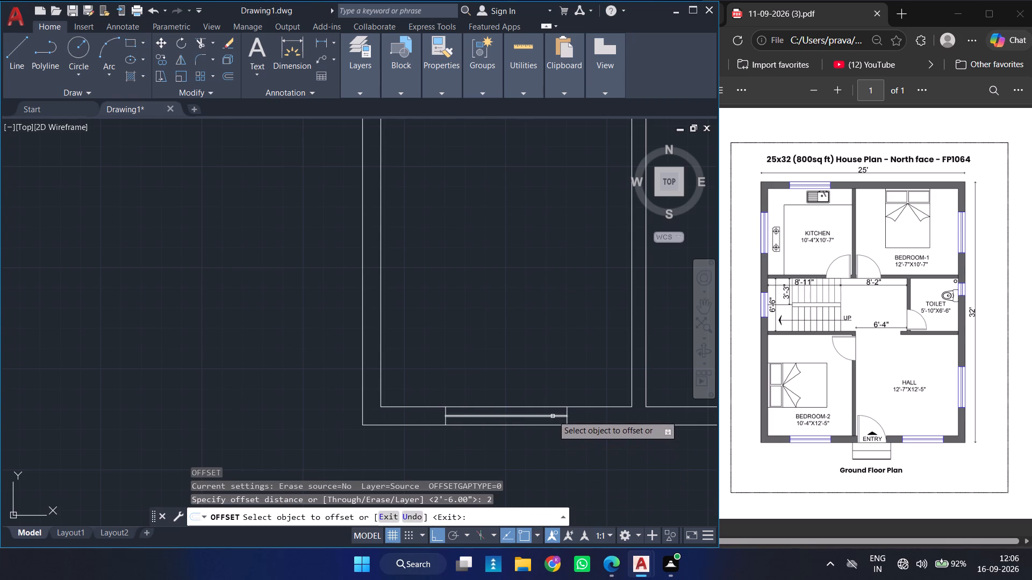
left_click(553, 414)
left_click(557, 479)
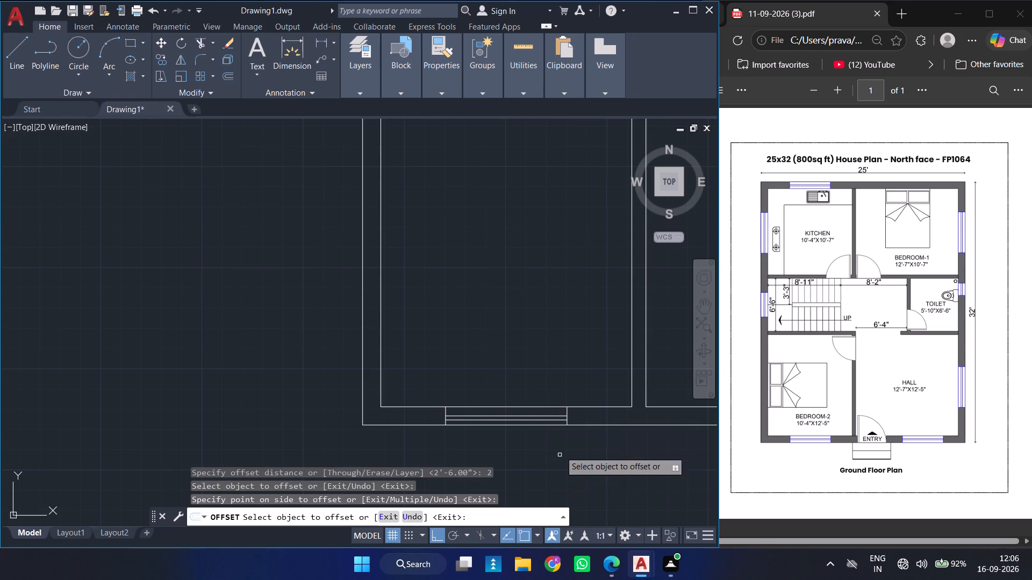
left_click(558, 414)
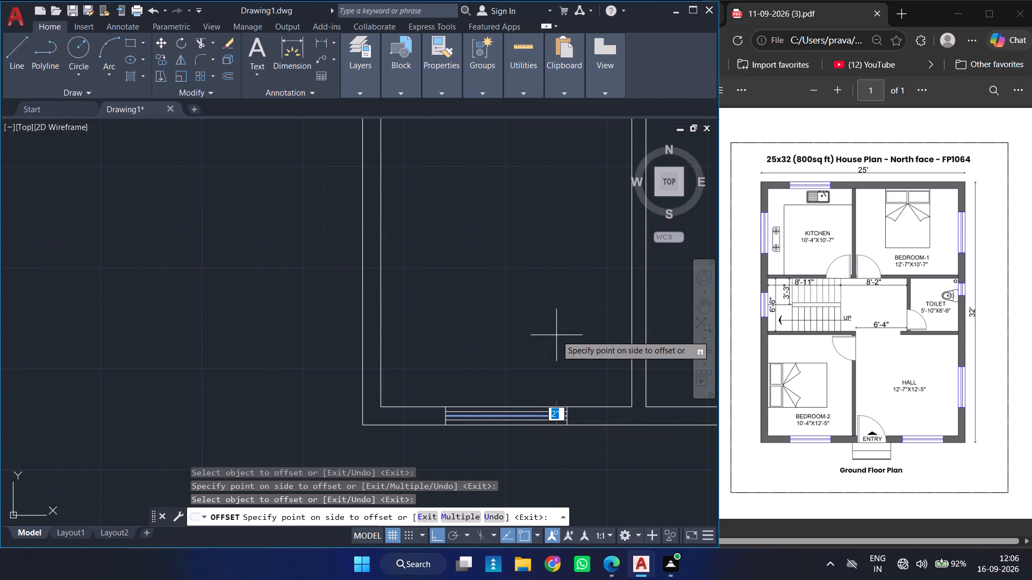
left_click(556, 335)
key("Escape")
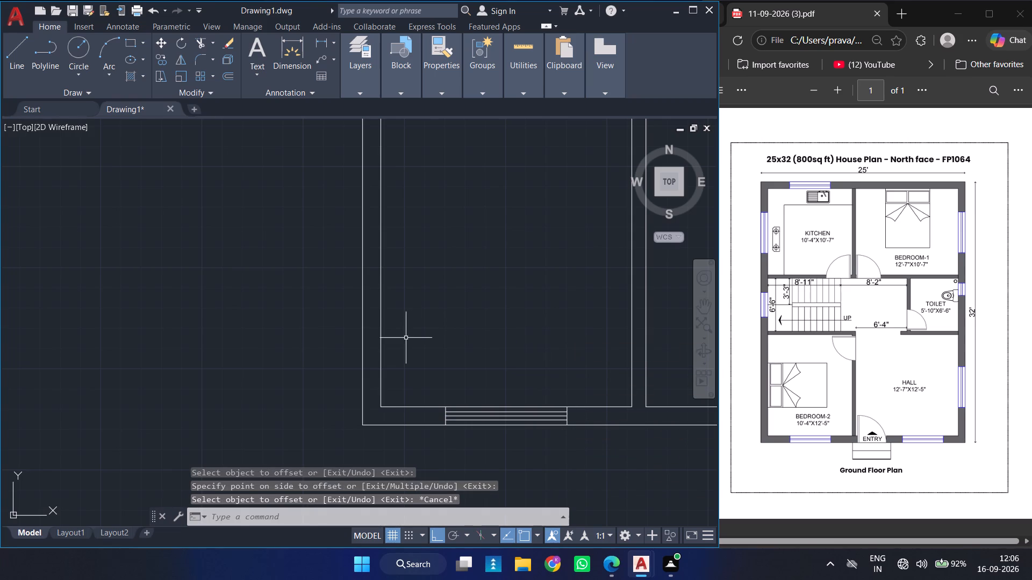
Group the two end lines and three horizontal lines of Bedroom-2's south window.
left_click(406, 338)
left_click(613, 441)
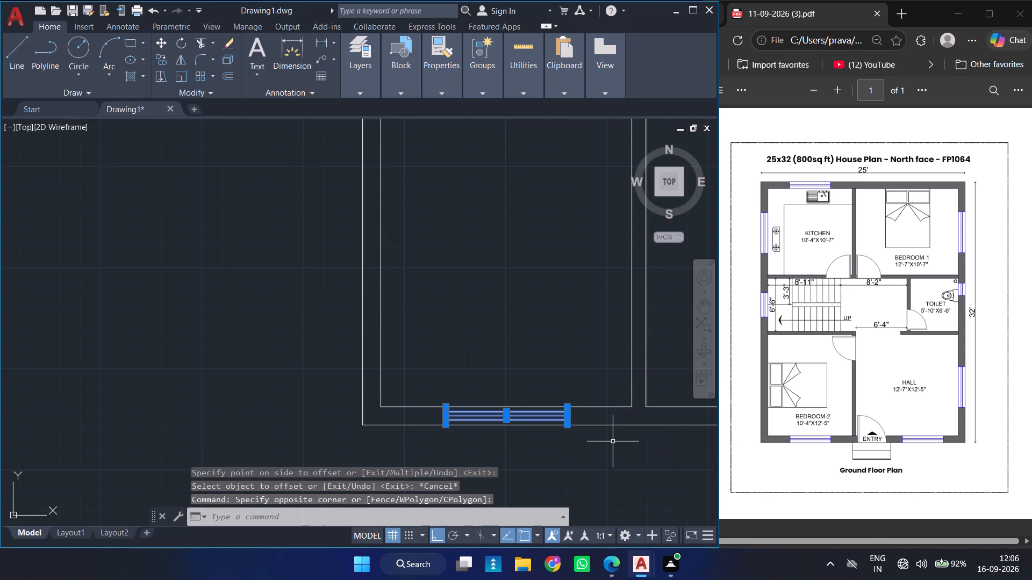
type("G")
key("space")
Insert the Door - Imperial block from the architectural tool palette into the open space of the hall.
scroll(613, 441, "down", 3, "ctrl")
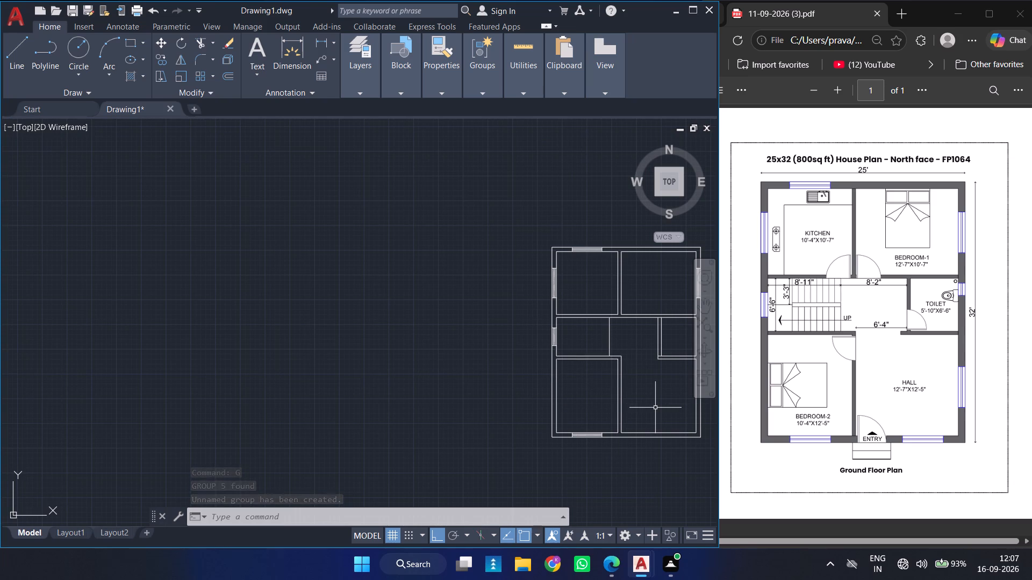
scroll(655, 408, "down", 2, "ctrl")
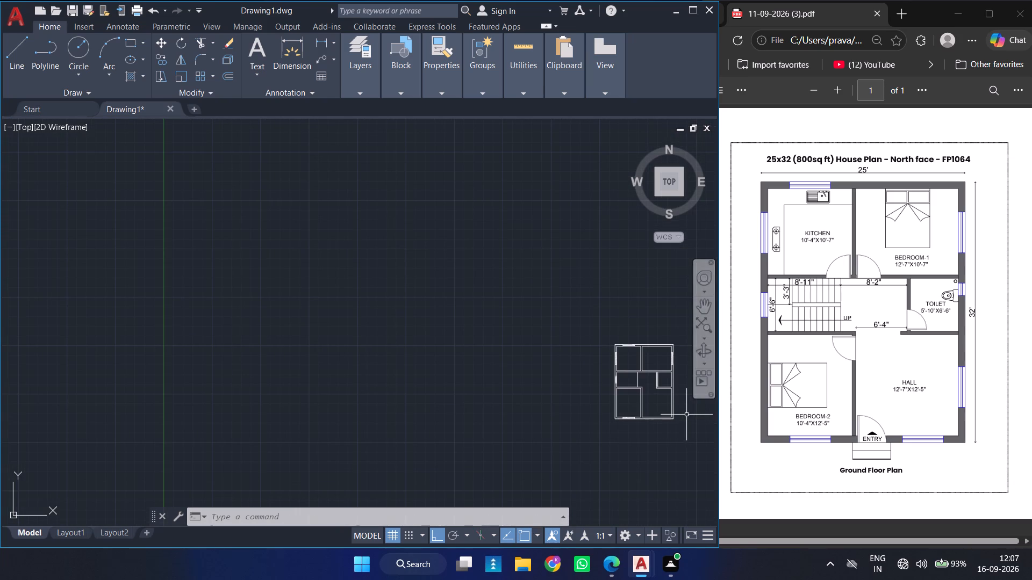
scroll(686, 415, "up", 5, "ctrl")
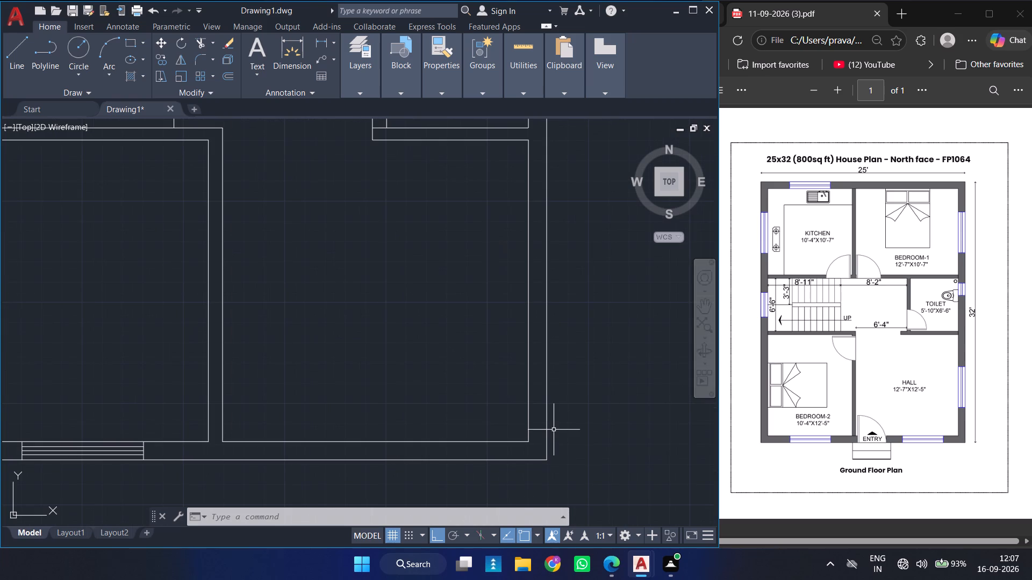
key("Escape")
key("ctrl+3")
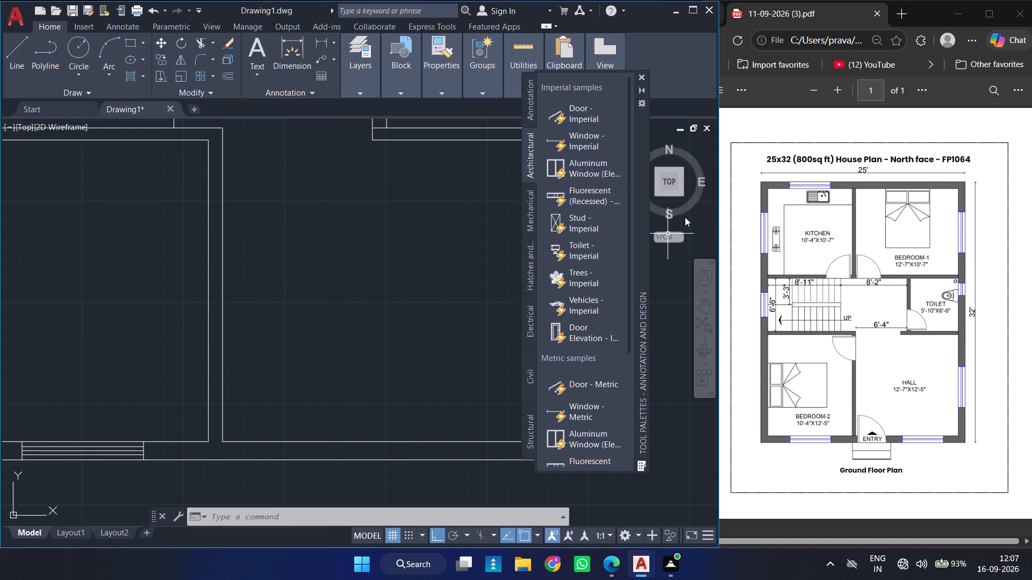
left_click(602, 119)
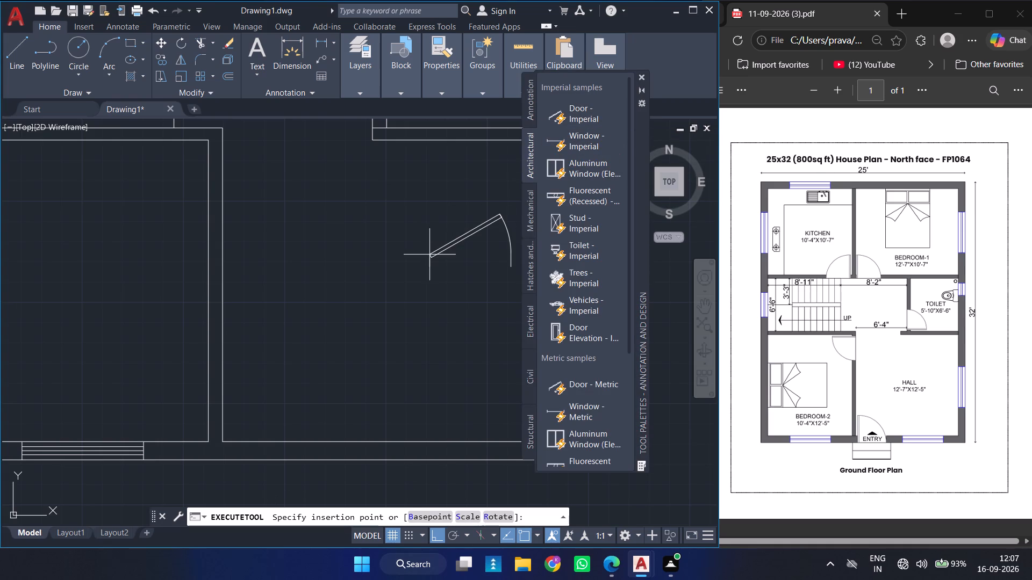
left_click(429, 255)
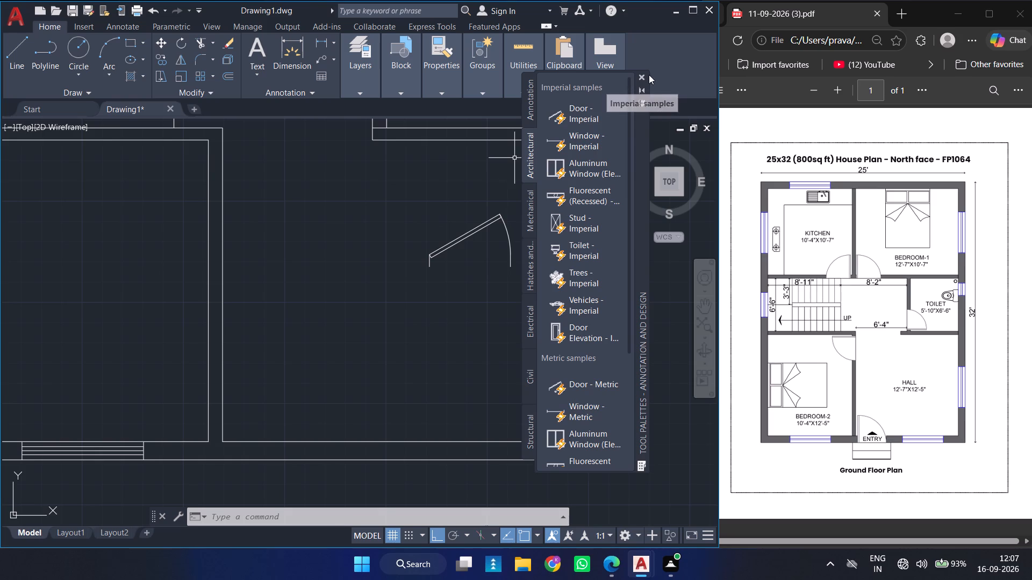
left_click(639, 73)
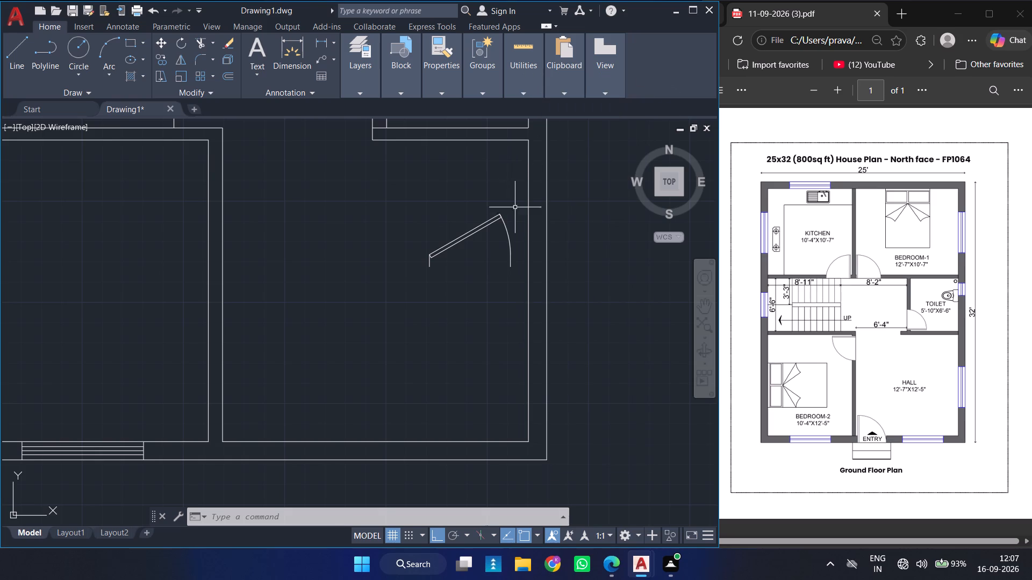
Set the inserted door's opening angle to fully open, with its leaf perpendicular to the doorway.
left_click(485, 224)
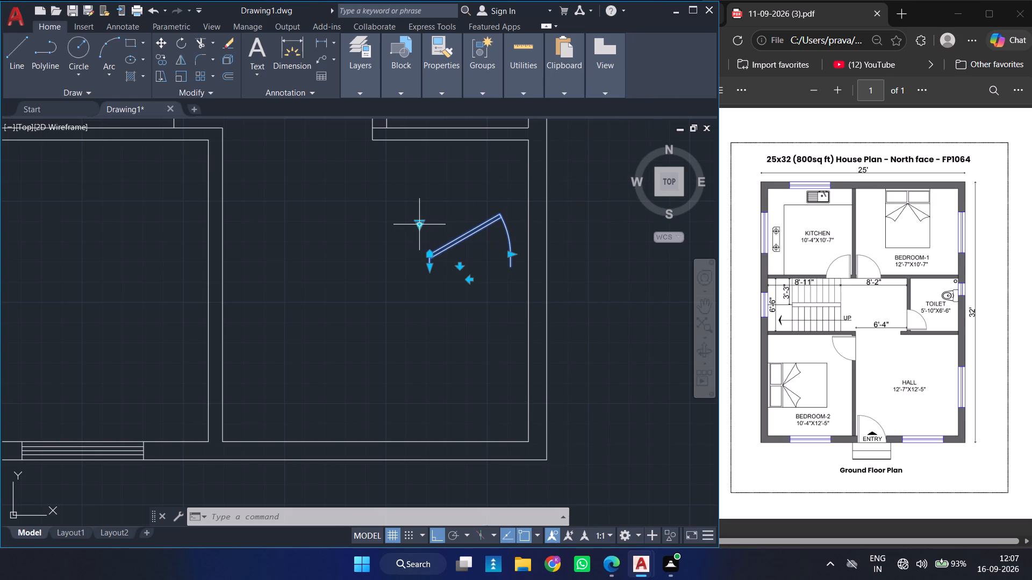
left_click(421, 226)
left_click(440, 275)
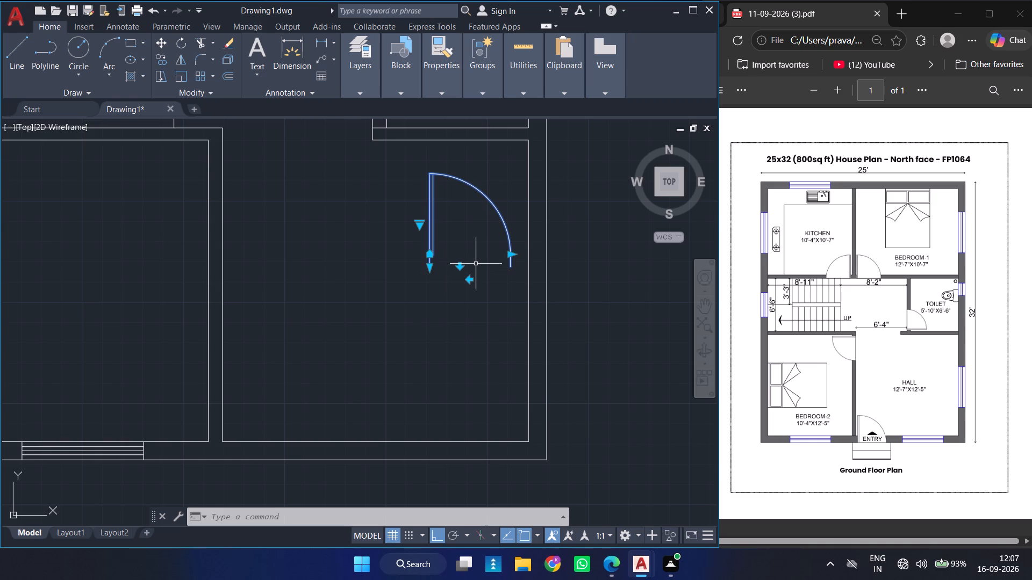
scroll(476, 264, "down", 2, "ctrl")
scroll(476, 264, "up", 2, "ctrl")
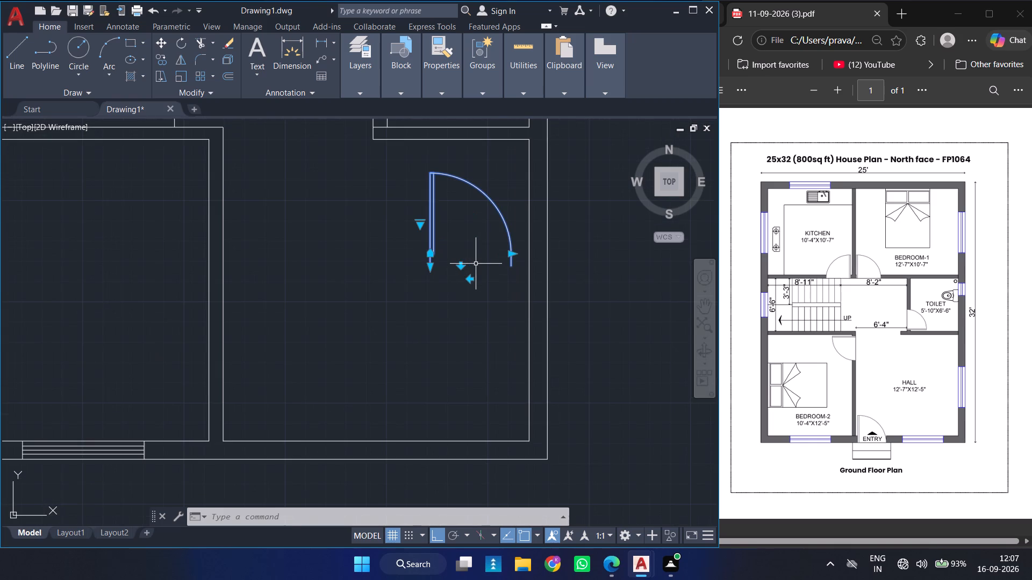
key("Escape")
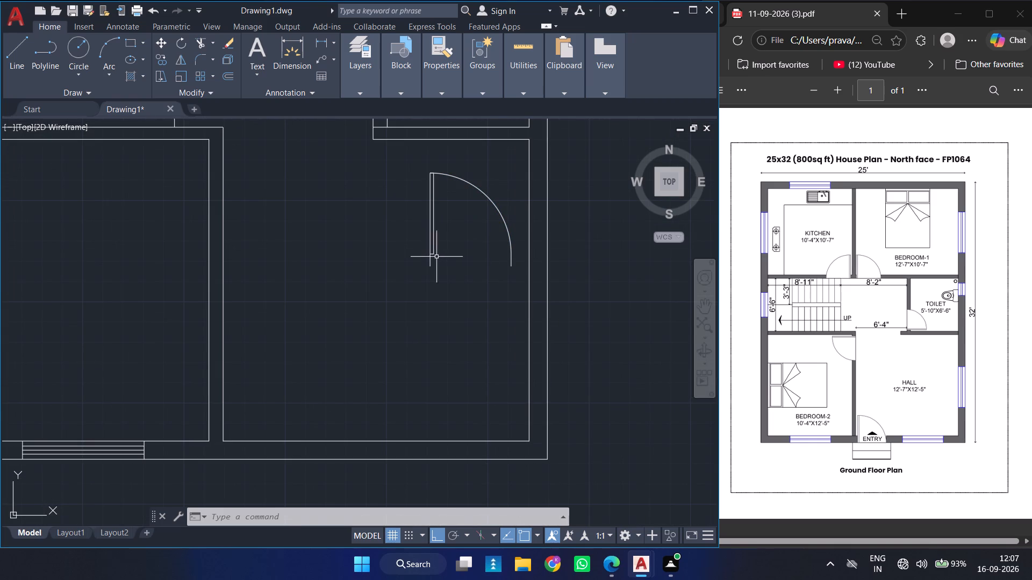
Move the door by its lower west jamb end onto the hall's outer south wall line, just east of the Bedroom-2 partition.
left_click(429, 257)
key("m")
key("Return")
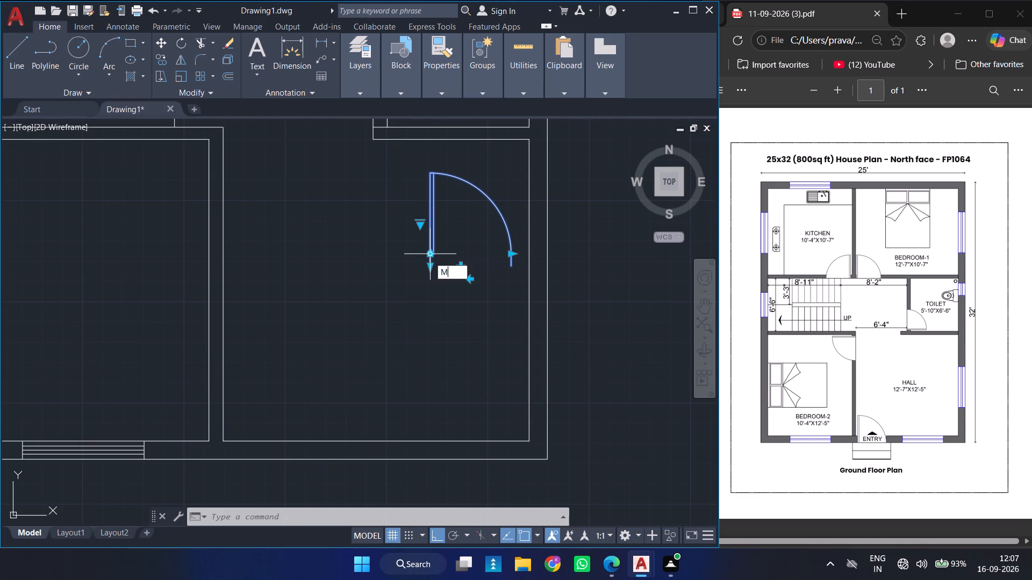
left_click(428, 267)
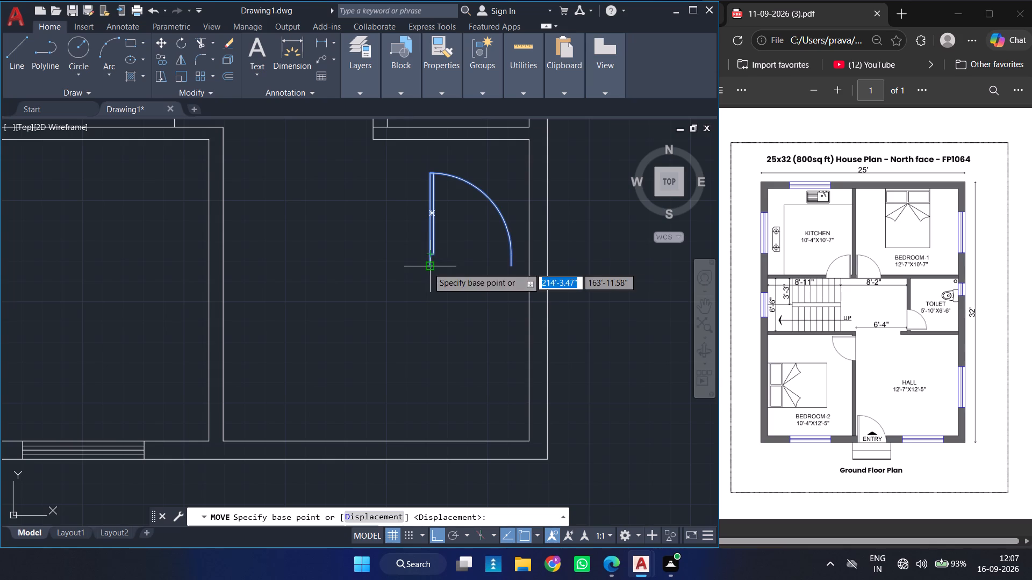
left_click(240, 456)
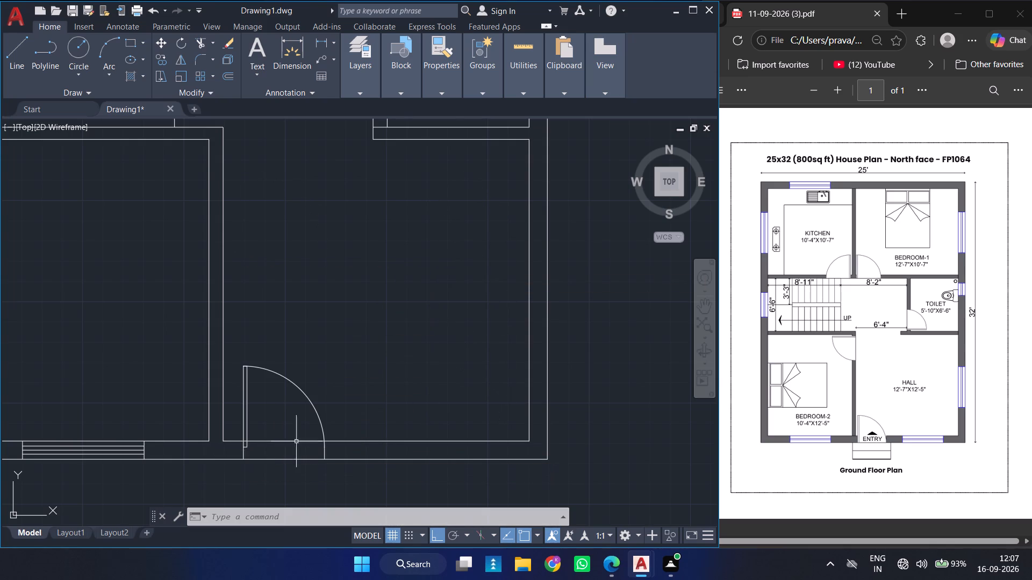
Draw a vertical line across the south wall at the entry door's east jamb, from outer to inner wall line.
scroll(331, 430, "down", 3, "ctrl")
scroll(331, 430, "up", 3, "ctrl")
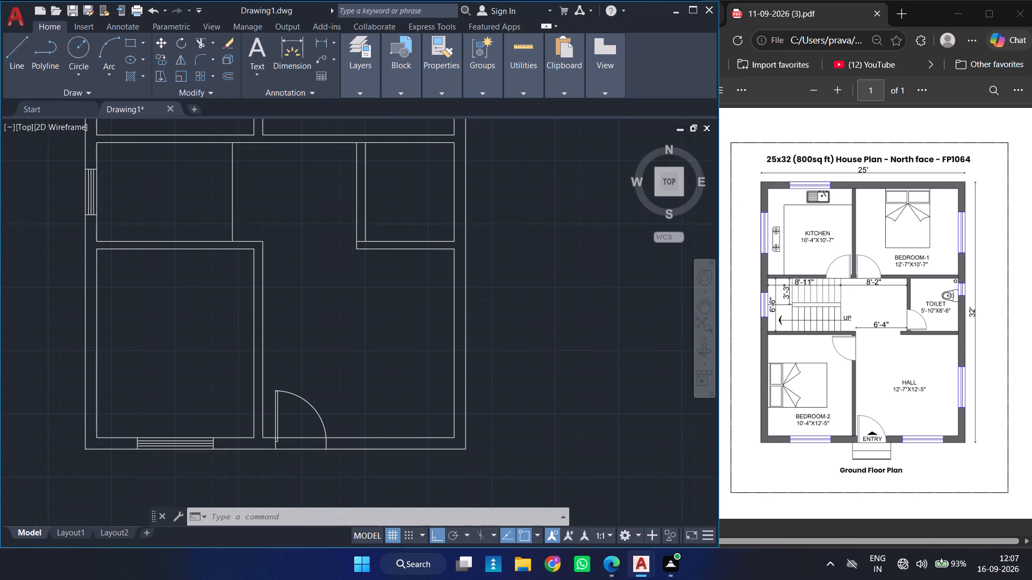
key("l")
key("Return")
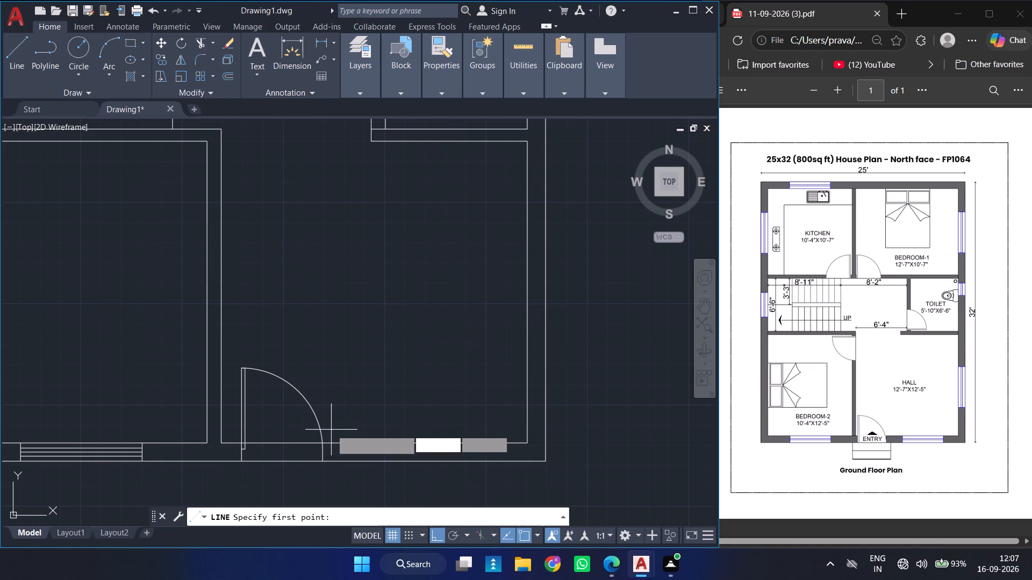
scroll(324, 462, "up", 2, "ctrl")
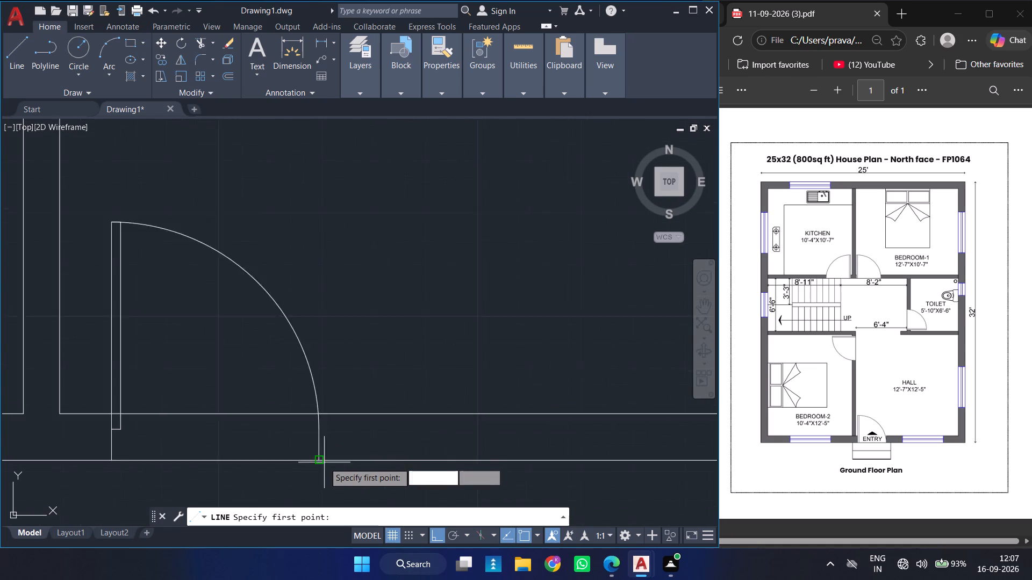
scroll(324, 462, "up", 1, "ctrl")
left_click(317, 460)
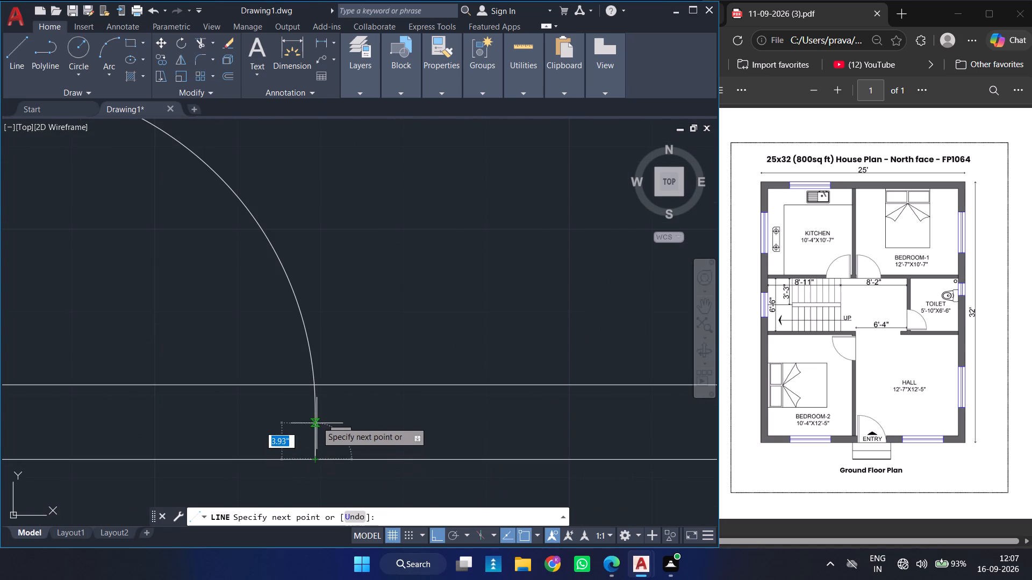
scroll(316, 385, "up", 5, "ctrl")
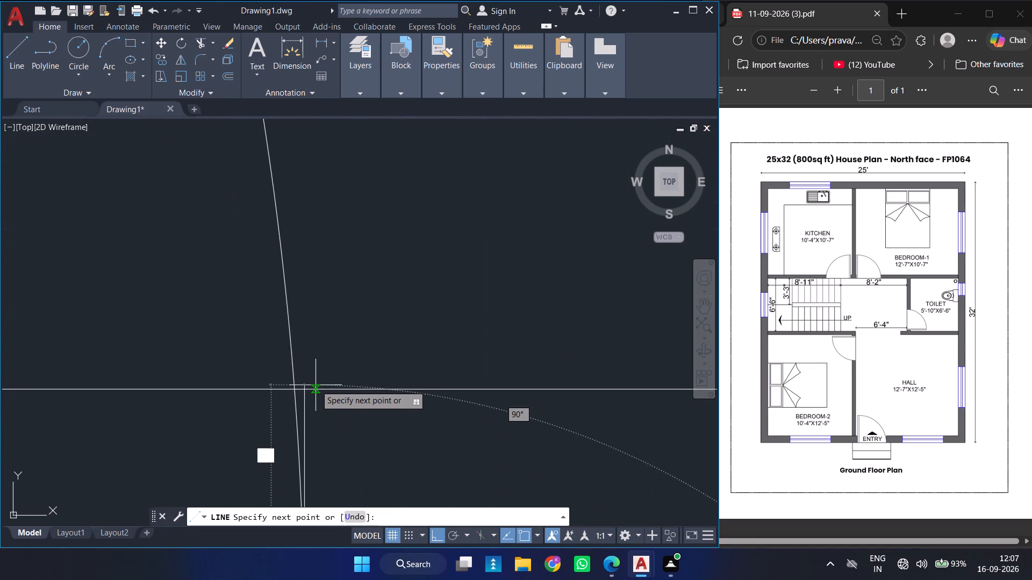
left_click(302, 387)
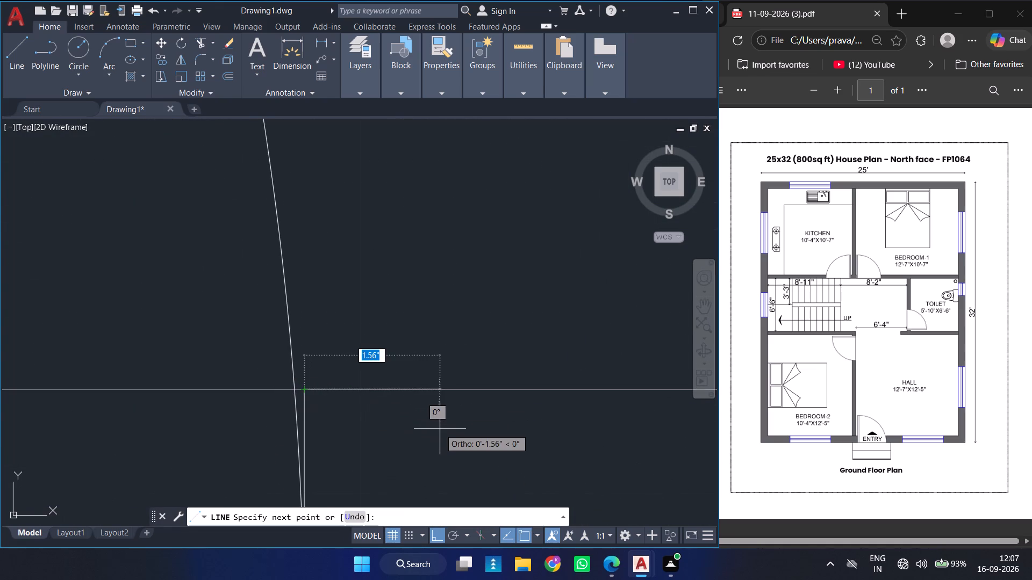
key("Return")
scroll(440, 429, "down", 7, "ctrl")
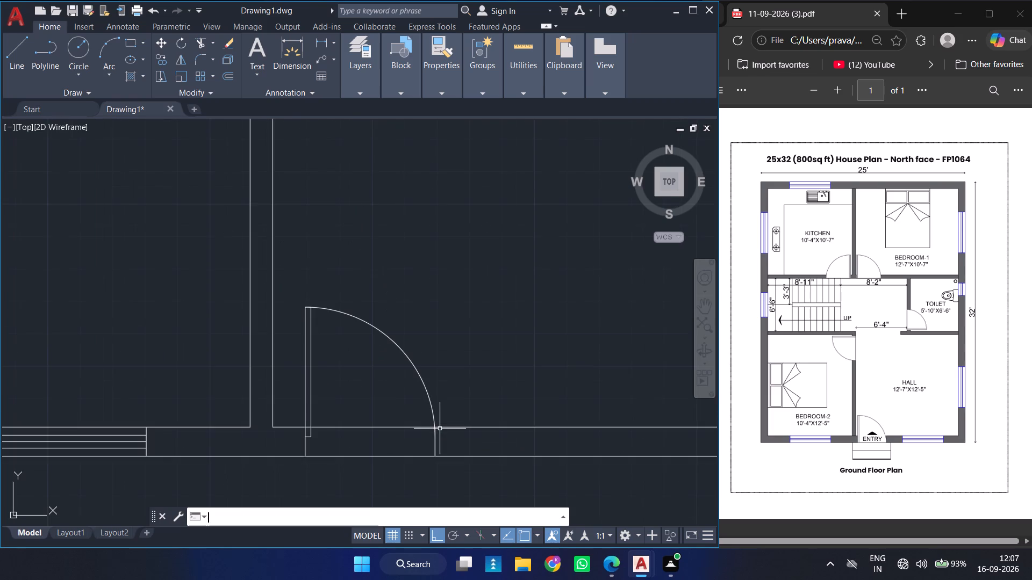
scroll(440, 429, "down", 2, "ctrl")
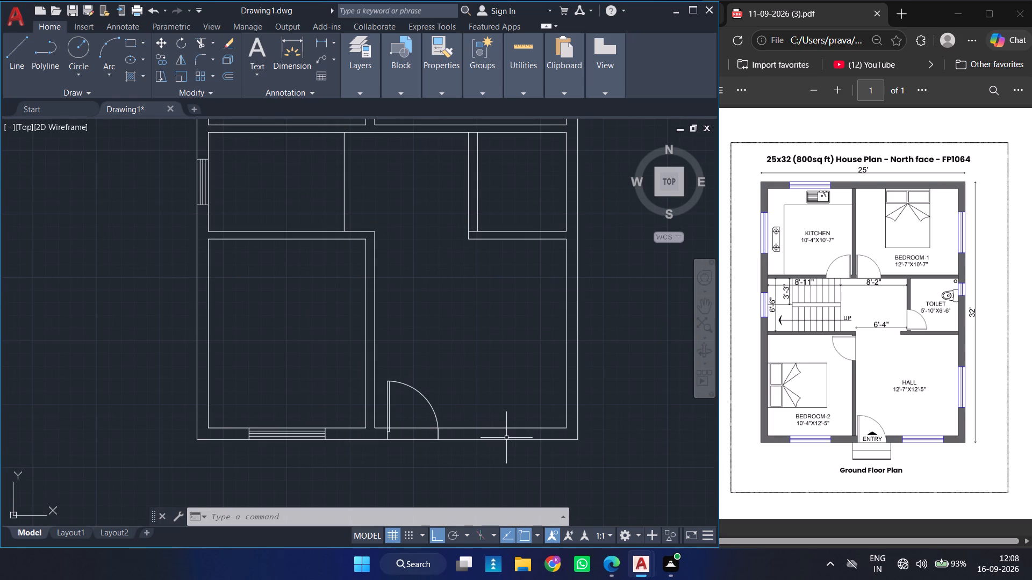
Trim the hall's inner south wall line out of the entry door opening, including the short remnants at both jambs.
scroll(517, 451, "up", 1, "ctrl")
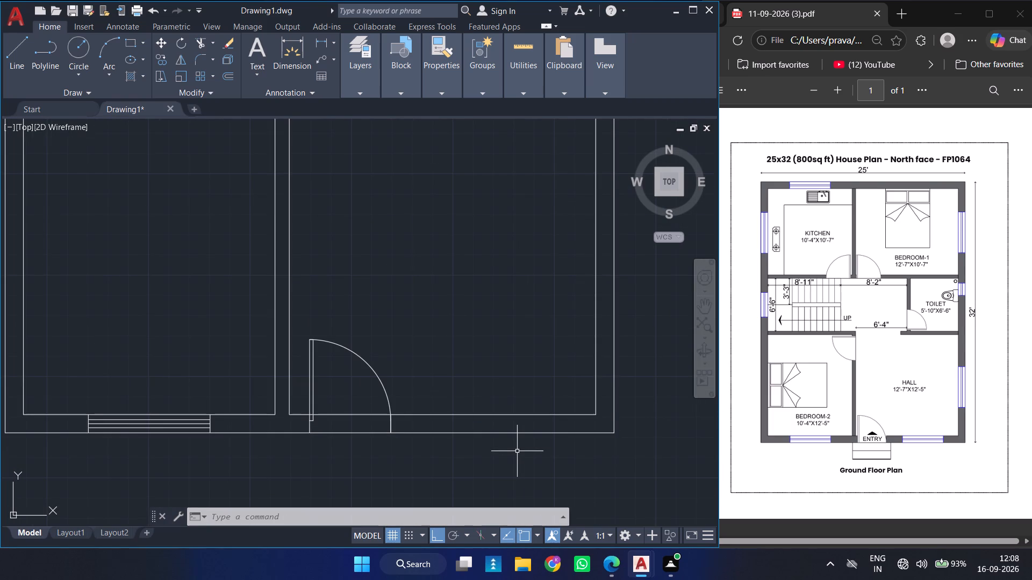
type("TR")
key("Return")
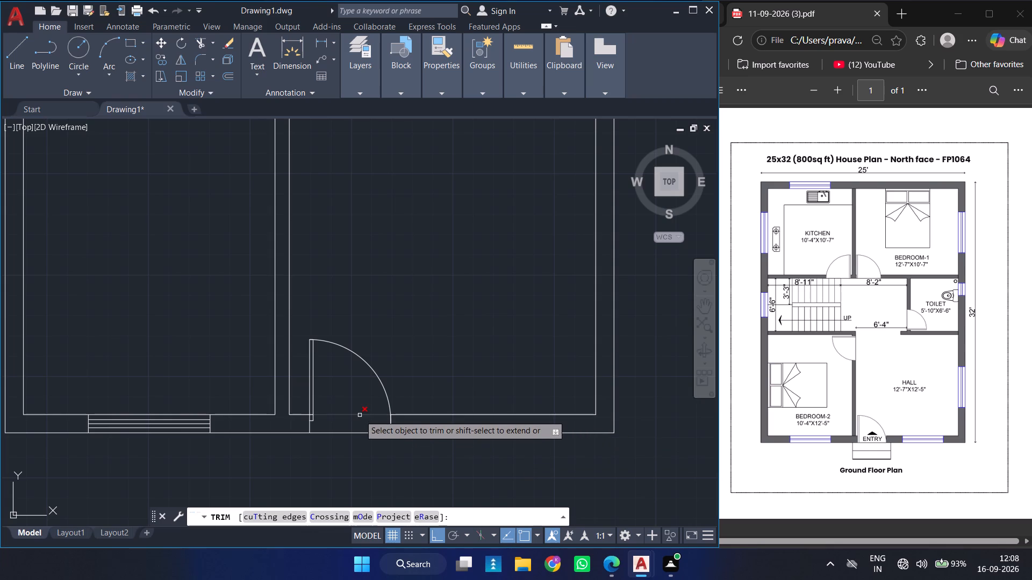
left_click(360, 415)
scroll(305, 419, "up", 2, "ctrl")
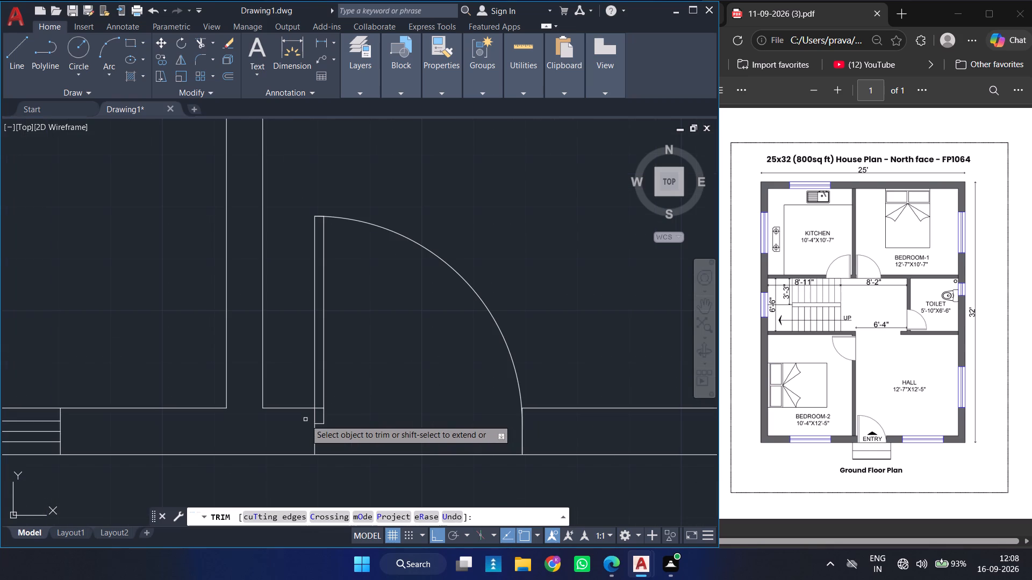
left_click_drag(319, 409, 348, 404)
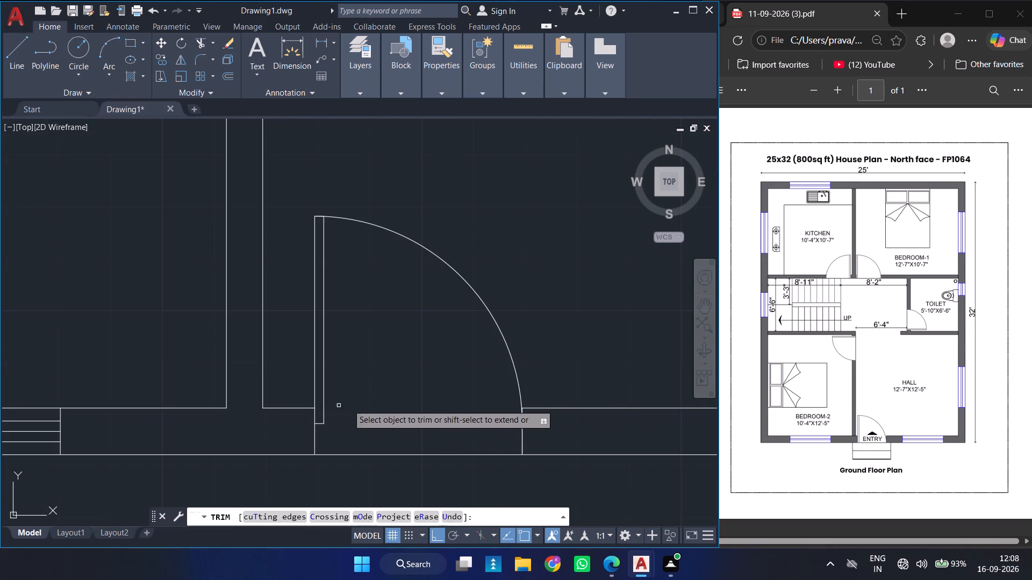
left_click_drag(348, 404, 504, 405)
scroll(504, 405, "up", 5, "ctrl")
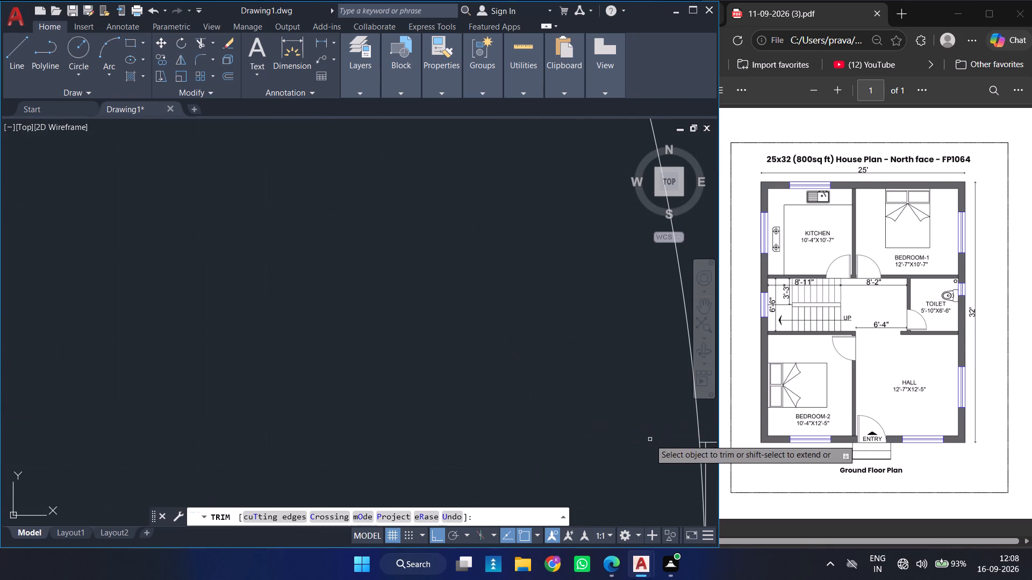
left_click(702, 441)
scroll(702, 441, "down", 7, "ctrl")
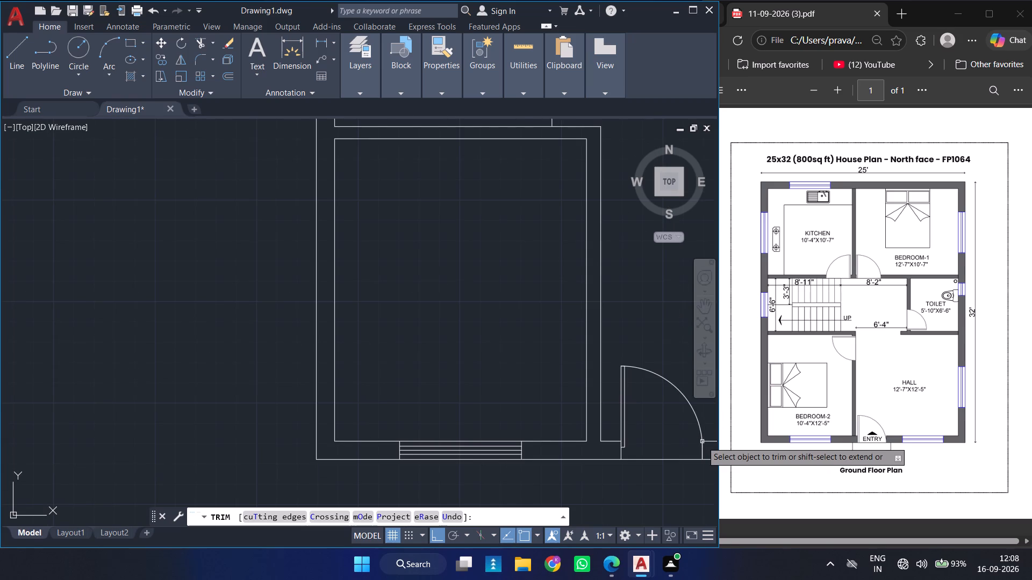
key("Escape")
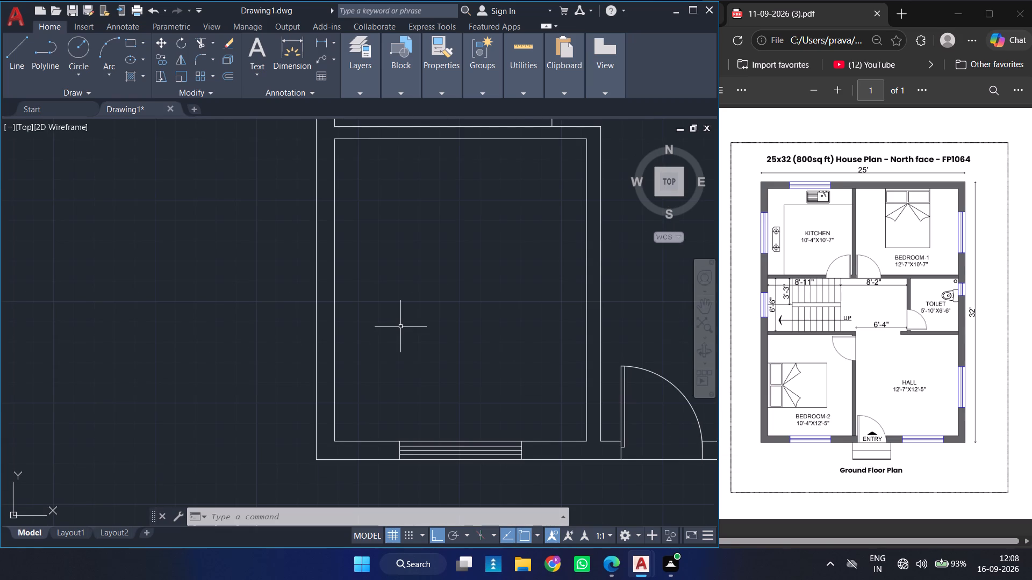
Draw a vertical line across the south wall, from the midpoint of the inner wall line east of the entry door.
scroll(400, 327, "down", 3, "ctrl")
scroll(501, 347, "up", 5, "ctrl")
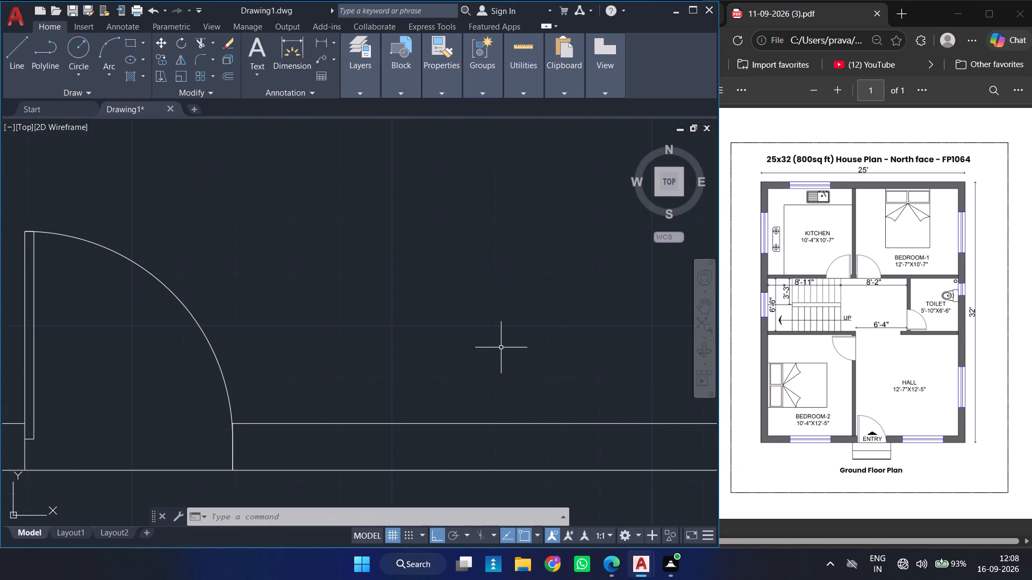
scroll(501, 347, "down", 1, "ctrl")
key("l")
key("Return")
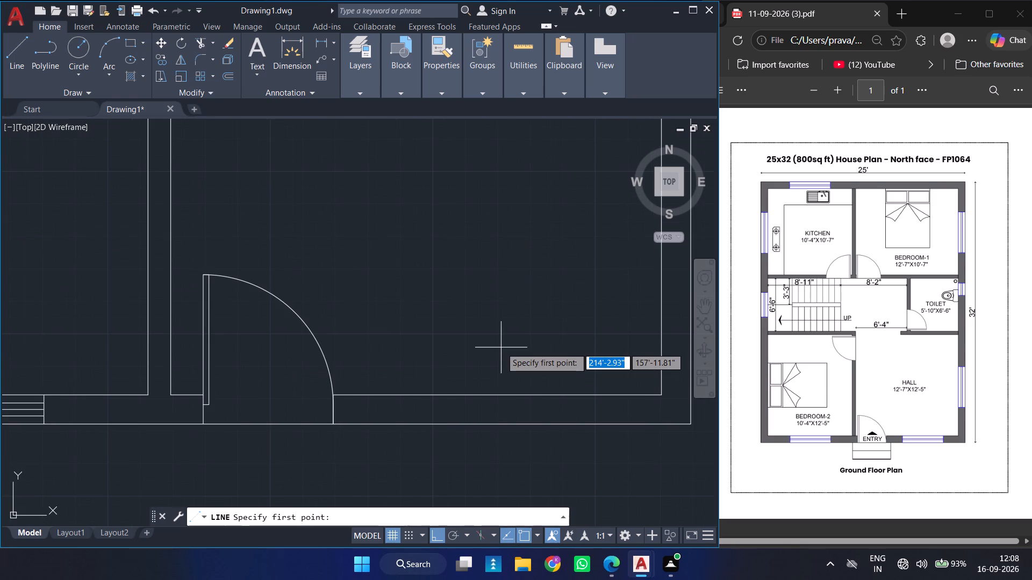
left_click(498, 393)
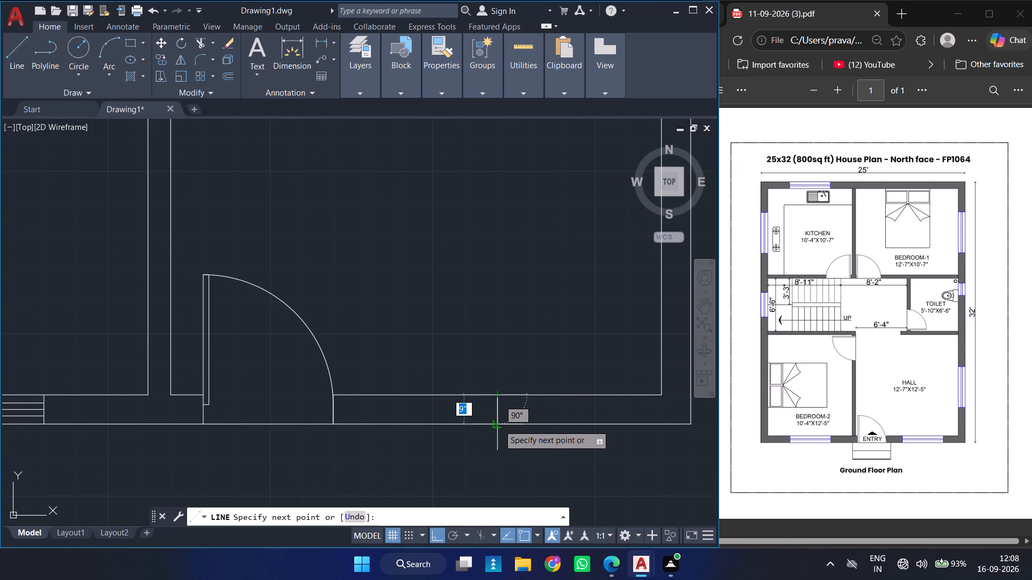
left_click(499, 425)
key("Return")
Offset the vertical line in the hall's south wall by 2.5' to both the west and east sides.
type("OO")
key("BackSpace")
key("Return")
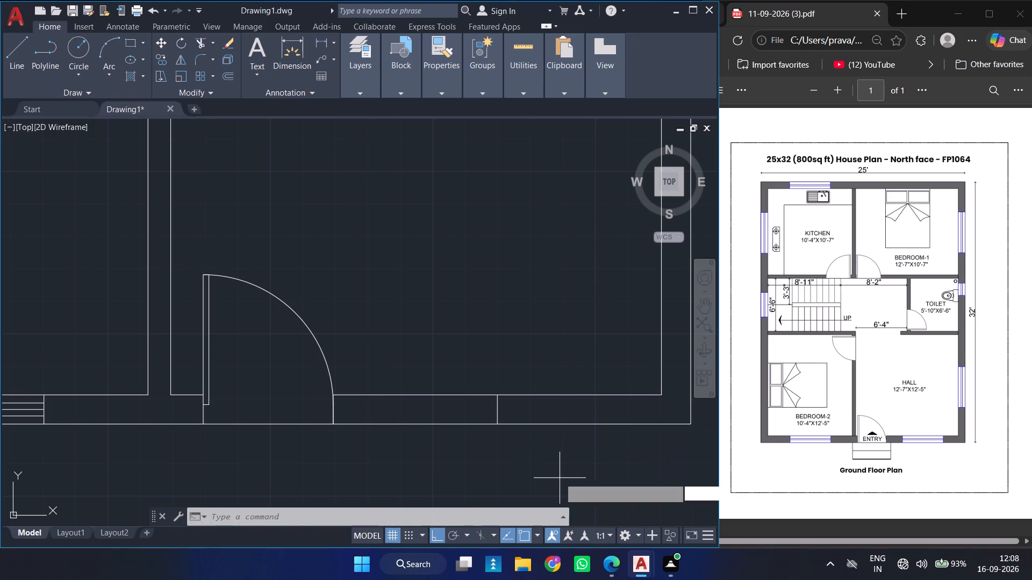
key("2")
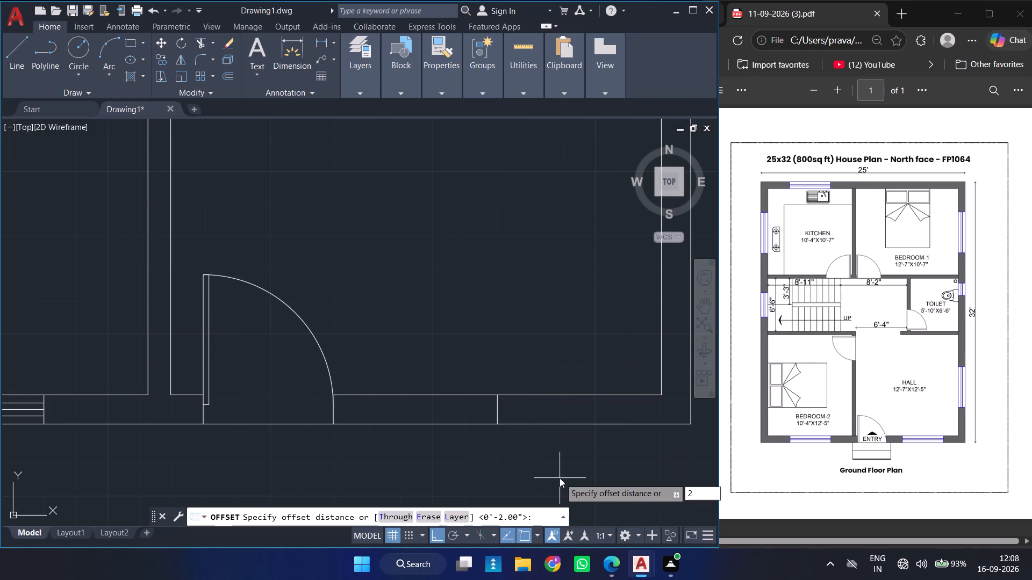
type(".5'")
key("Return")
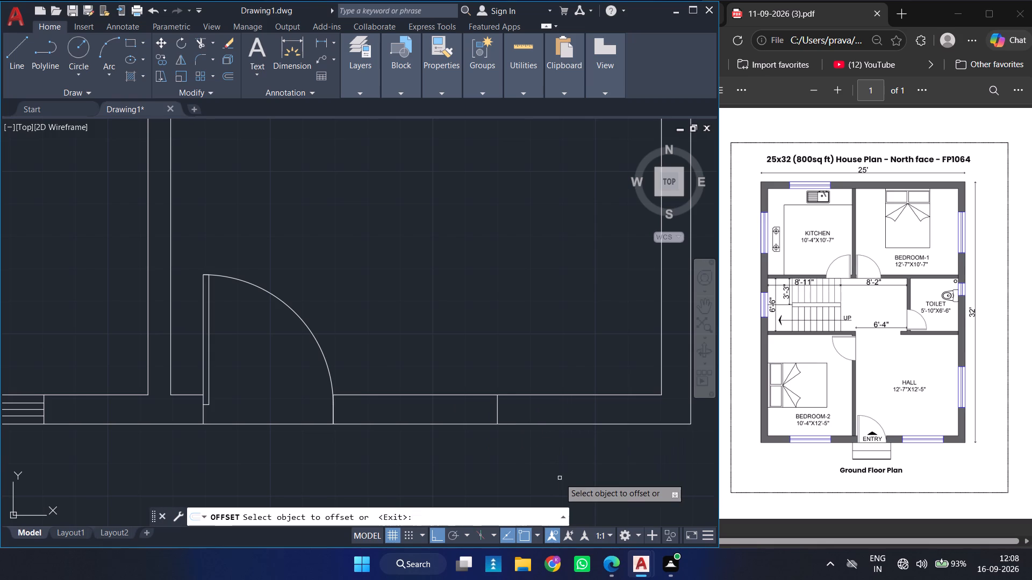
left_click(499, 409)
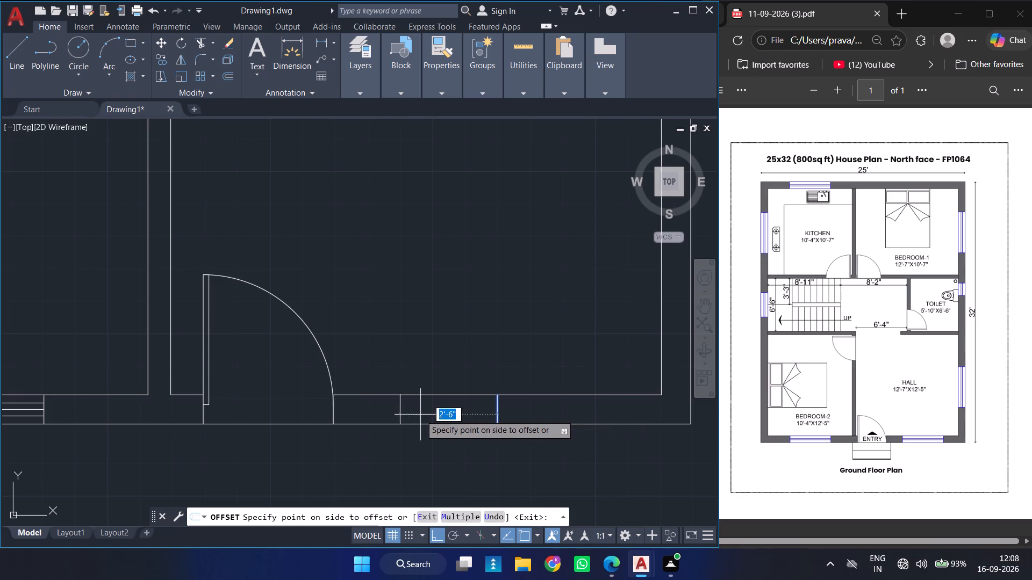
left_click_drag(420, 415, 499, 412)
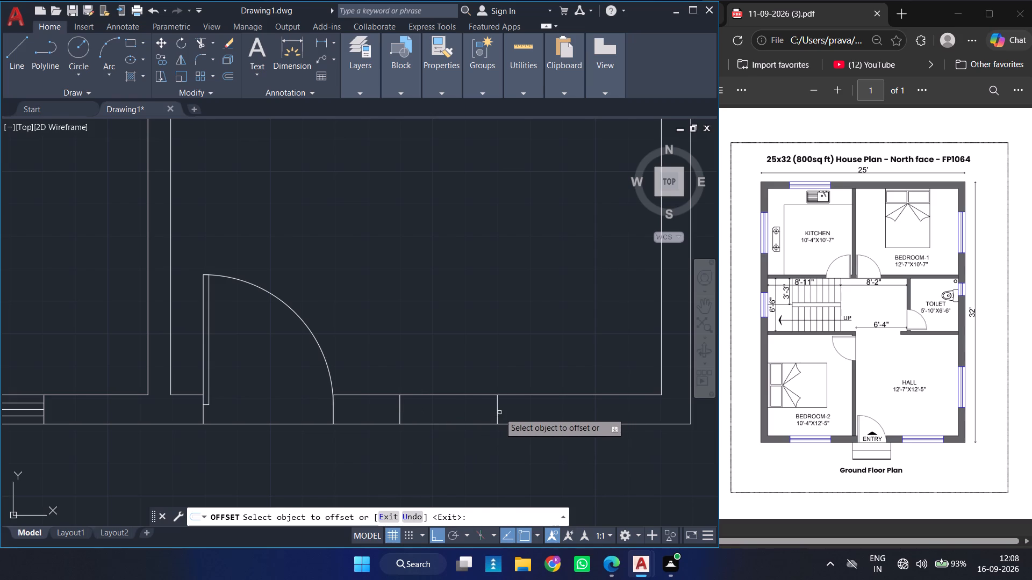
left_click(499, 412)
left_click(587, 411)
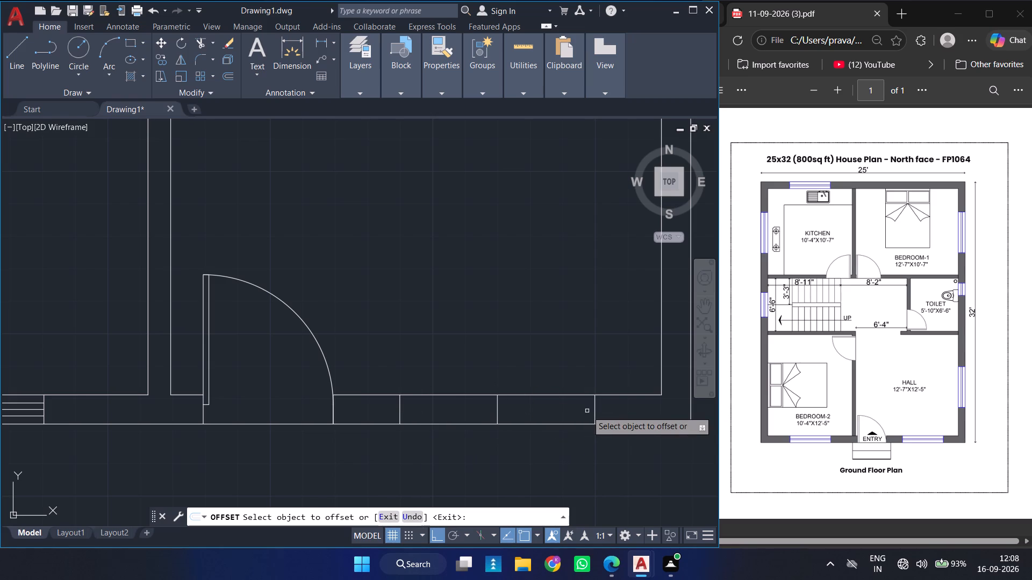
key("Escape")
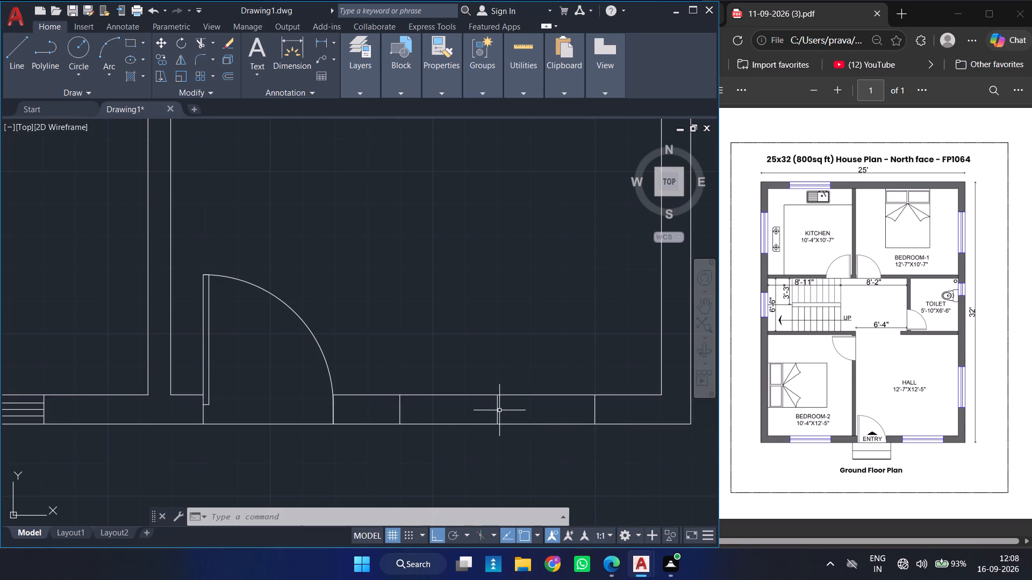
Delete the middle vertical line between the two offset window jambs in the hall's south wall.
left_click(499, 410)
left_click(499, 410)
key("Delete")
Draw a horizontal centre line between the midpoints of the two window jambs in the hall's south wall.
key("l")
key("Return")
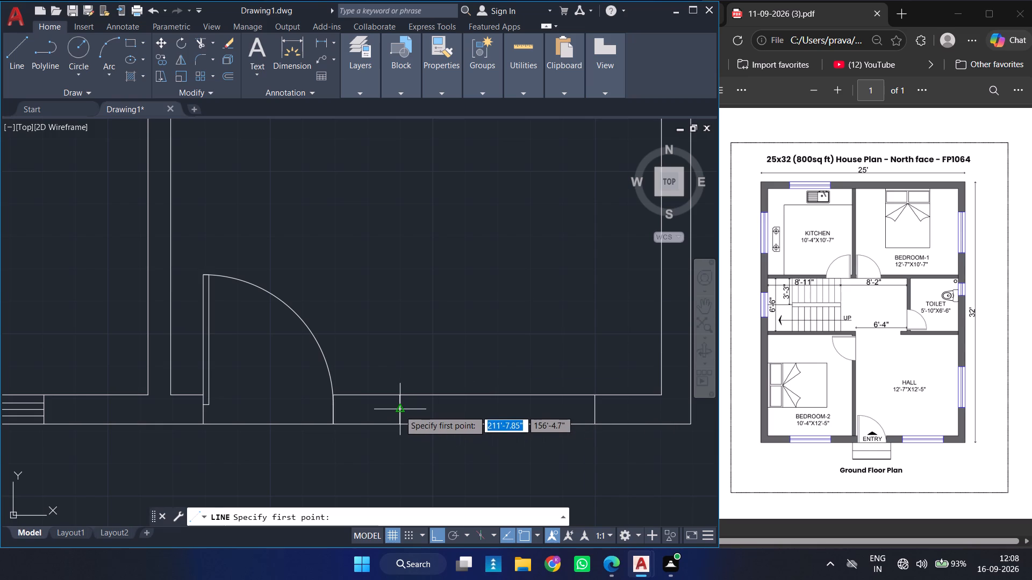
left_click(399, 411)
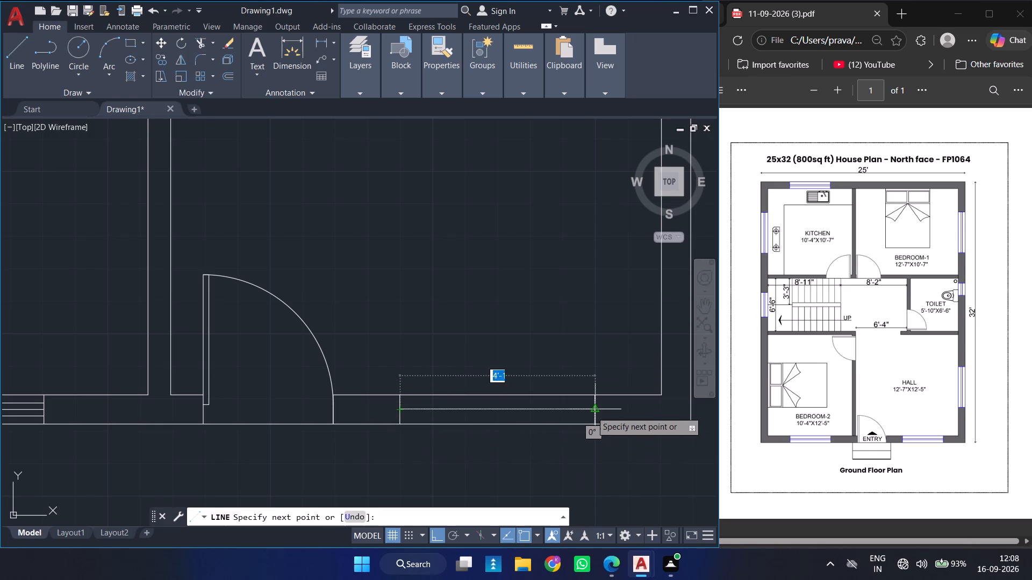
left_click(595, 411)
key("Return")
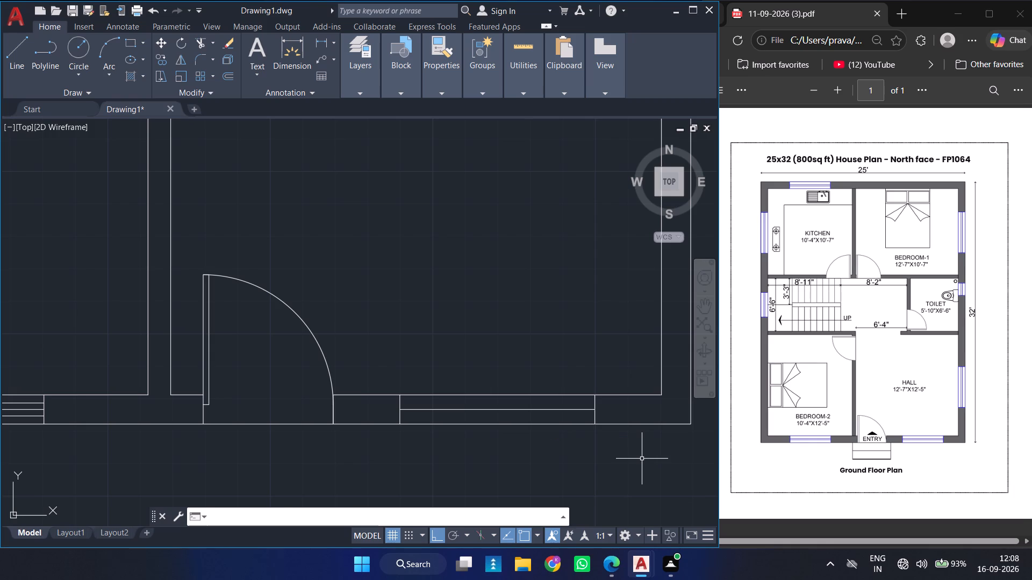
left_click(642, 459)
Offset the south hall window's centre line by 2" to both the north and south sides.
key("o")
key("Return")
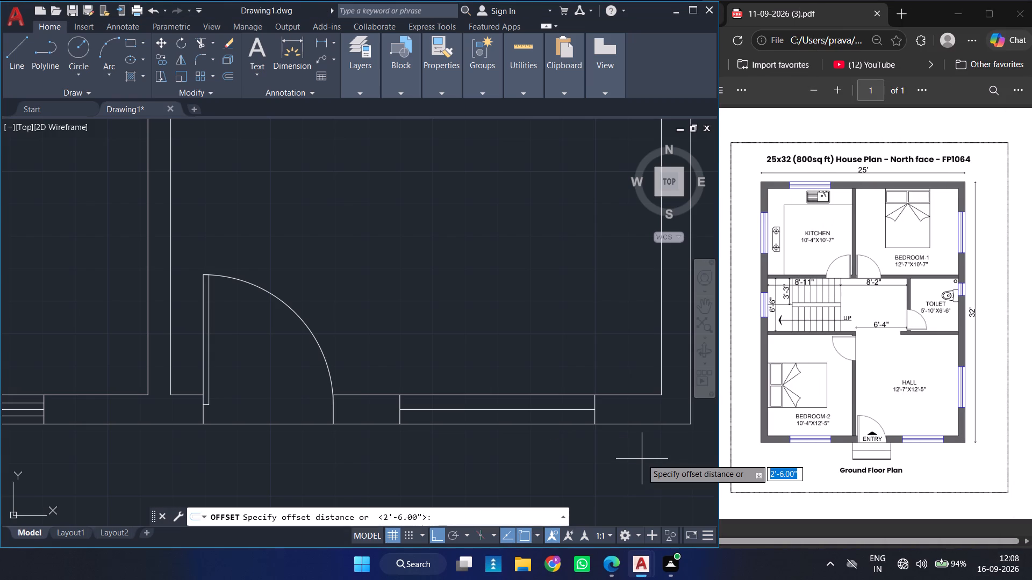
key("2")
key("Return")
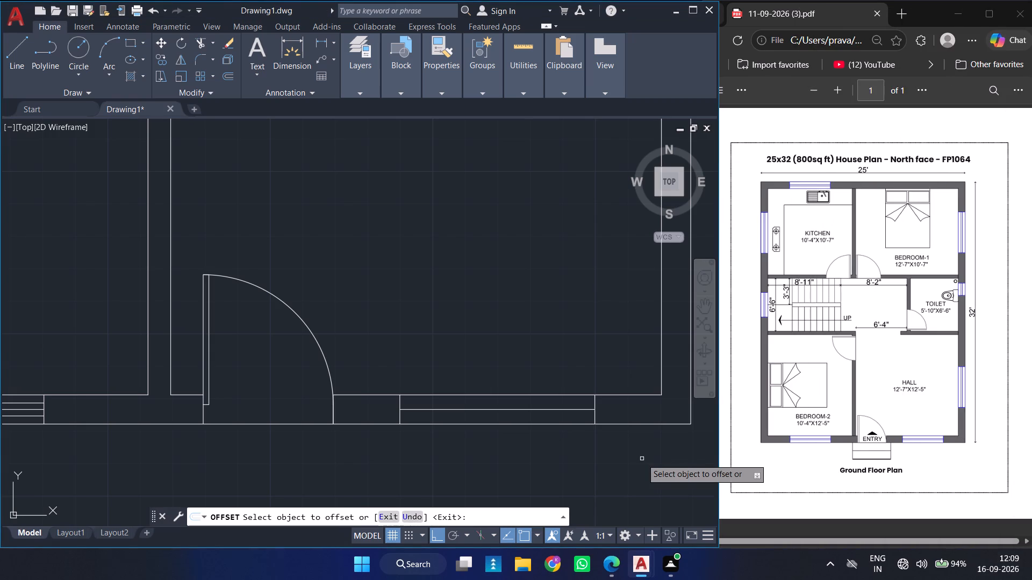
left_click(575, 409)
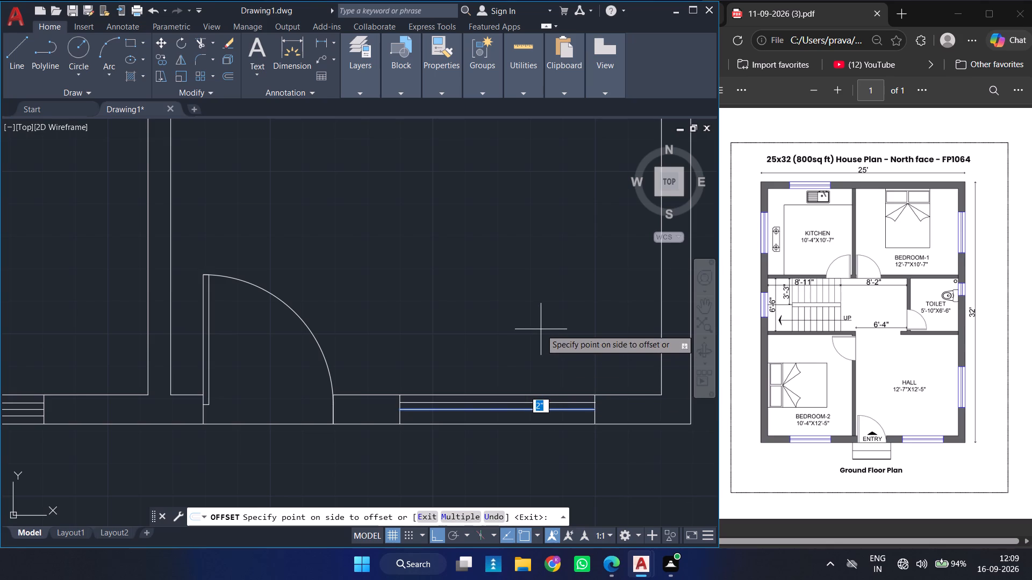
left_click(541, 329)
left_click(556, 409)
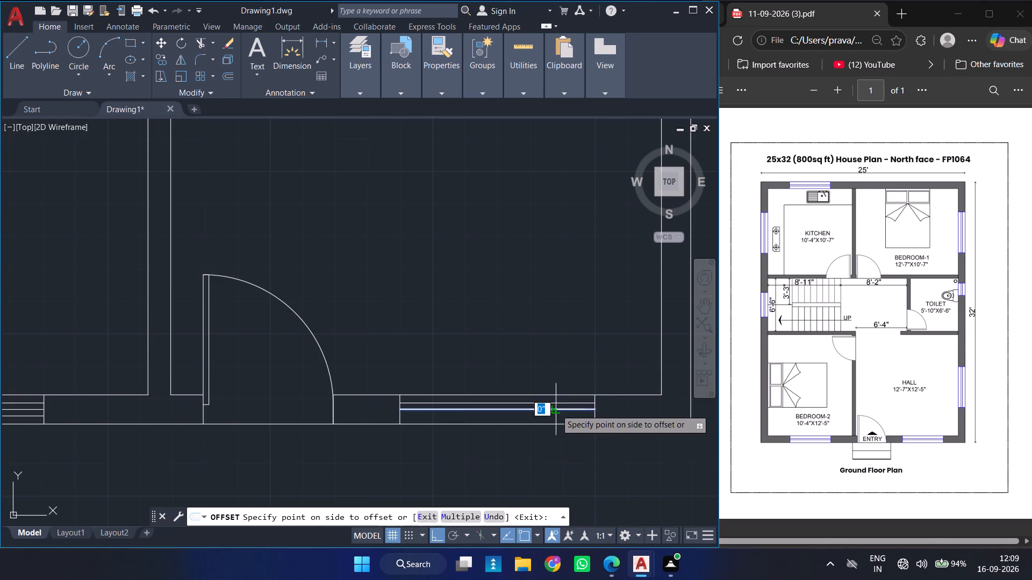
left_click(578, 492)
key("Escape")
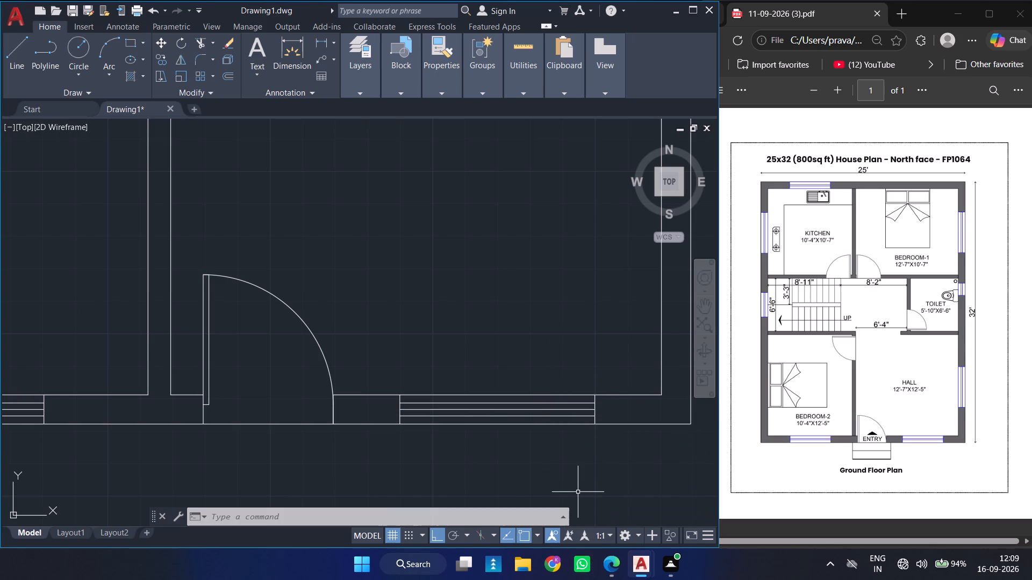
Group the jambs and three horizontal lines of the hall's south window into one object.
left_click(367, 307)
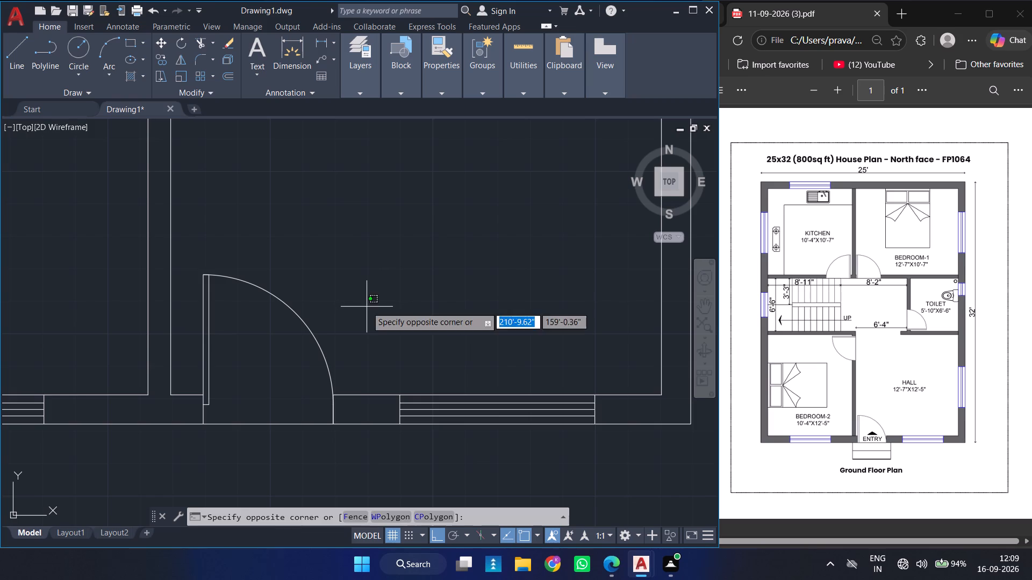
left_click(630, 464)
key("g")
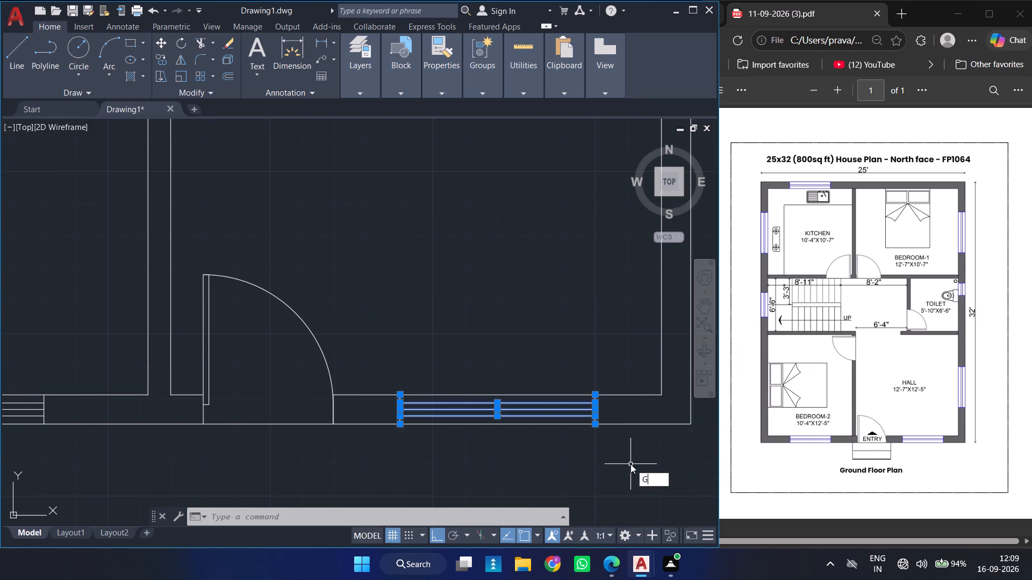
key("Return")
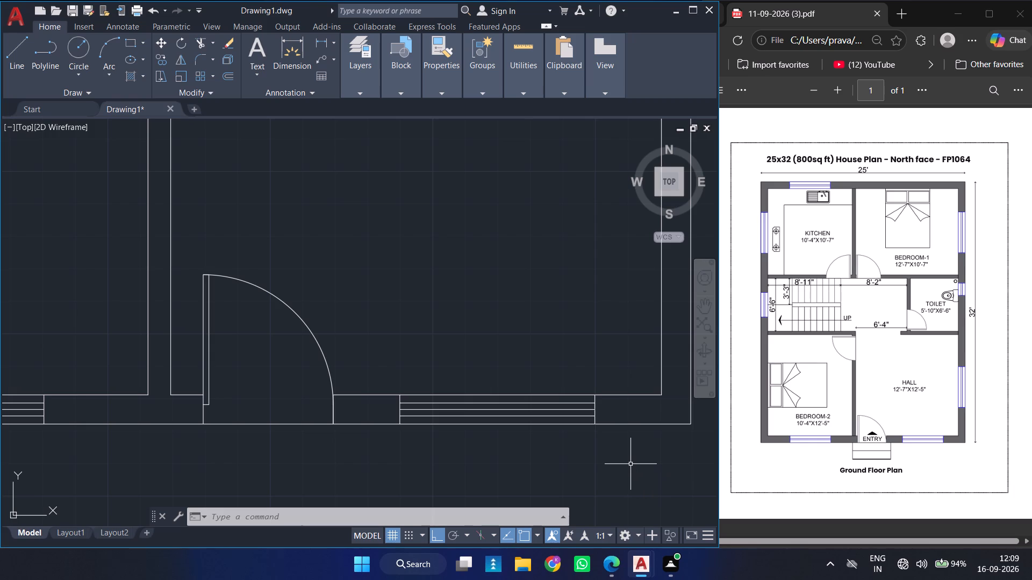
Draw a horizontal line across the hall's east wall, from the inner face's midpoint to the outer face.
scroll(630, 464, "down", 5, "ctrl")
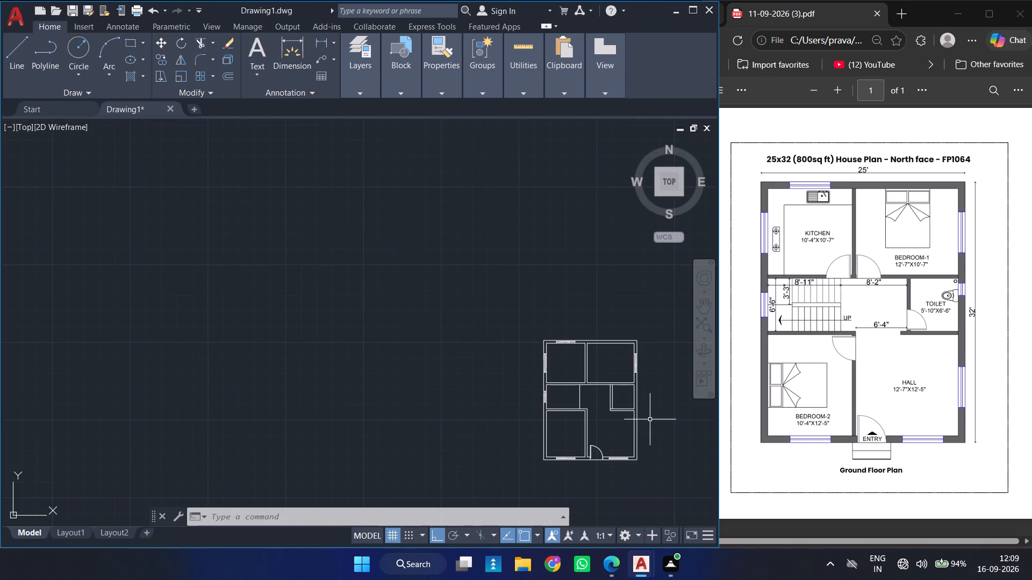
scroll(646, 435, "up", 3, "ctrl")
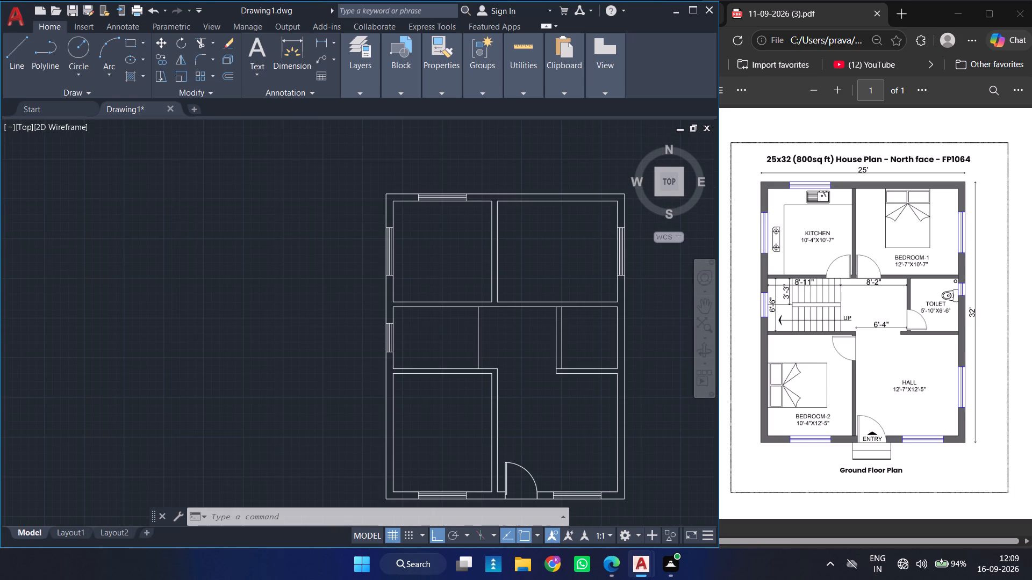
key("l")
key("Return")
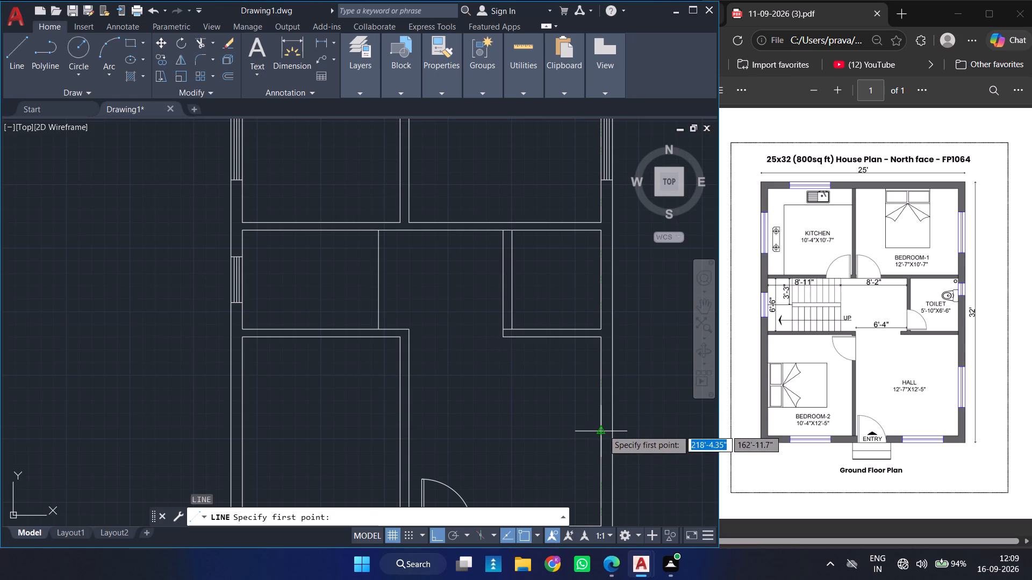
left_click(603, 431)
left_click(614, 431)
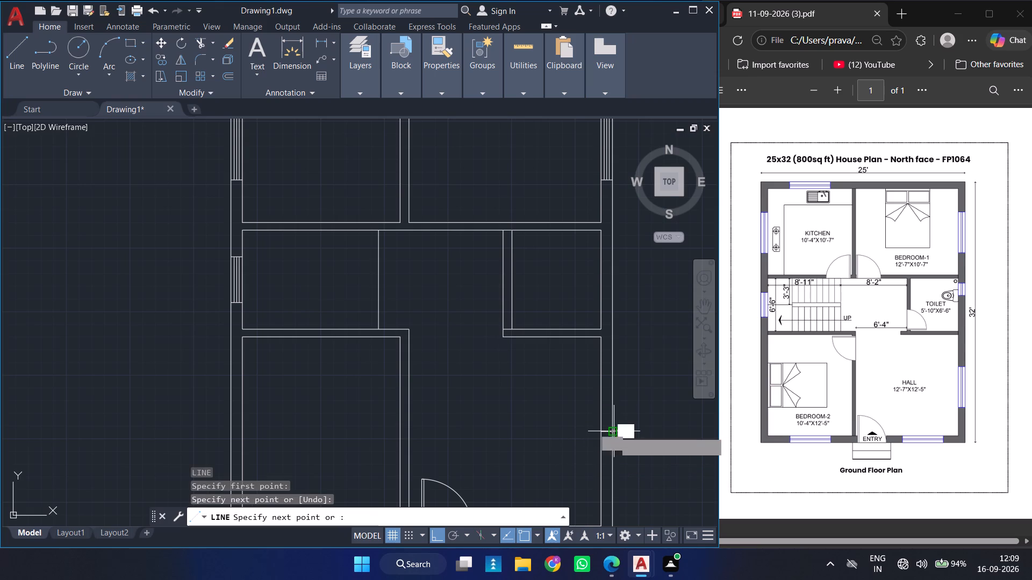
key("Return")
Offset the line across the hall's east wall by 2.5' to both the north and south sides.
key("o")
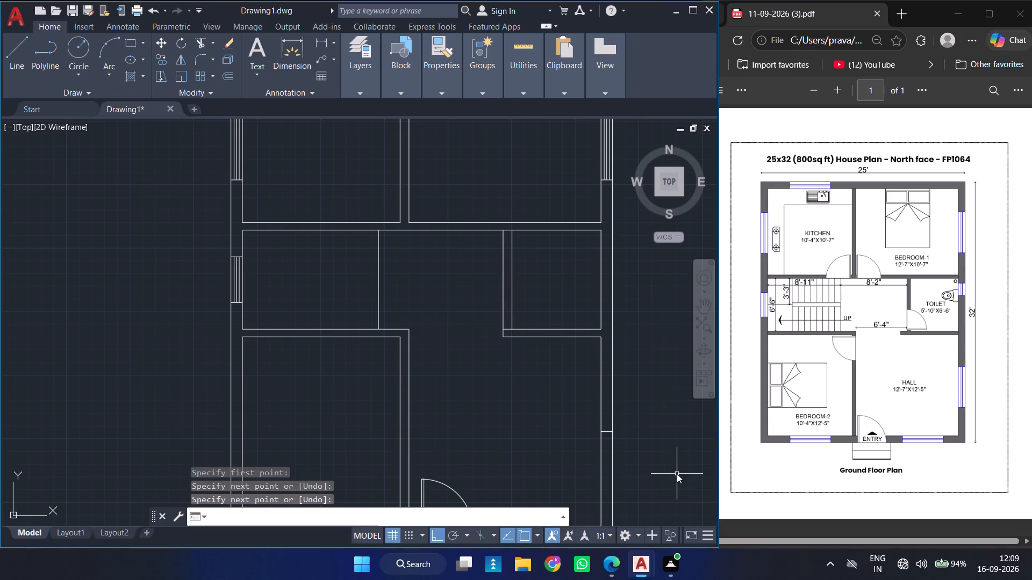
key("Return")
type("2.5'")
key("Return")
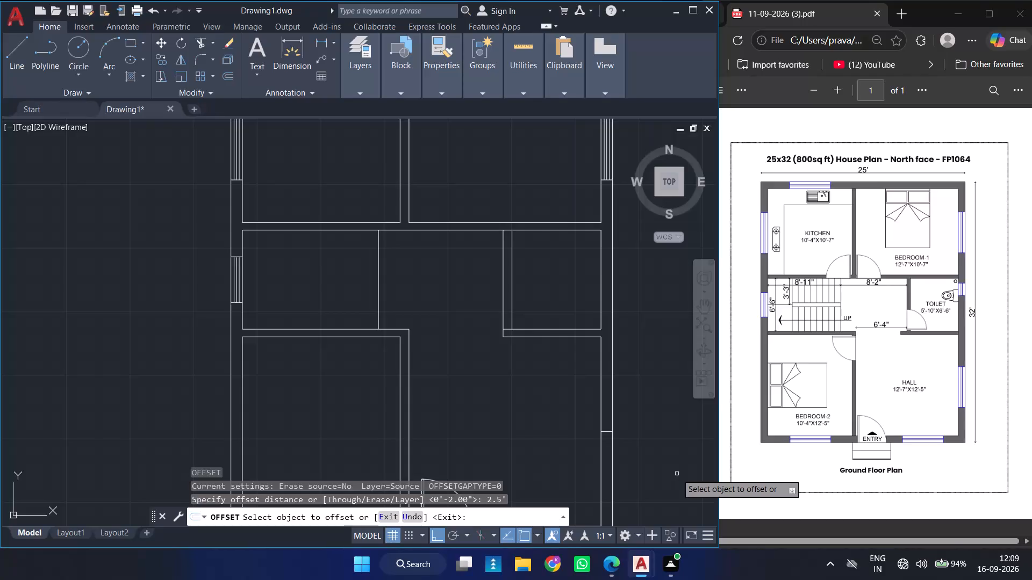
key("Return")
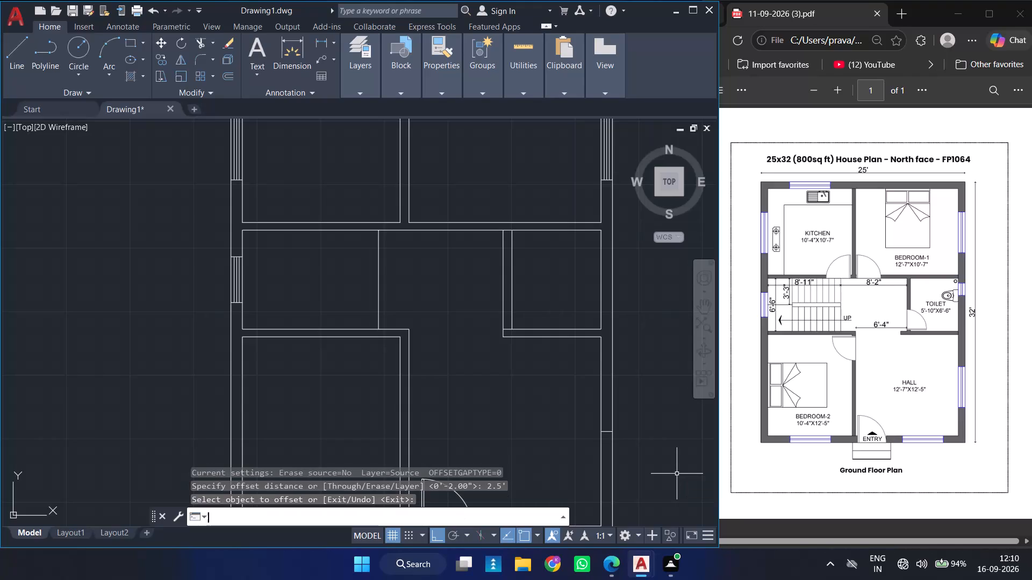
key("o")
key("Return")
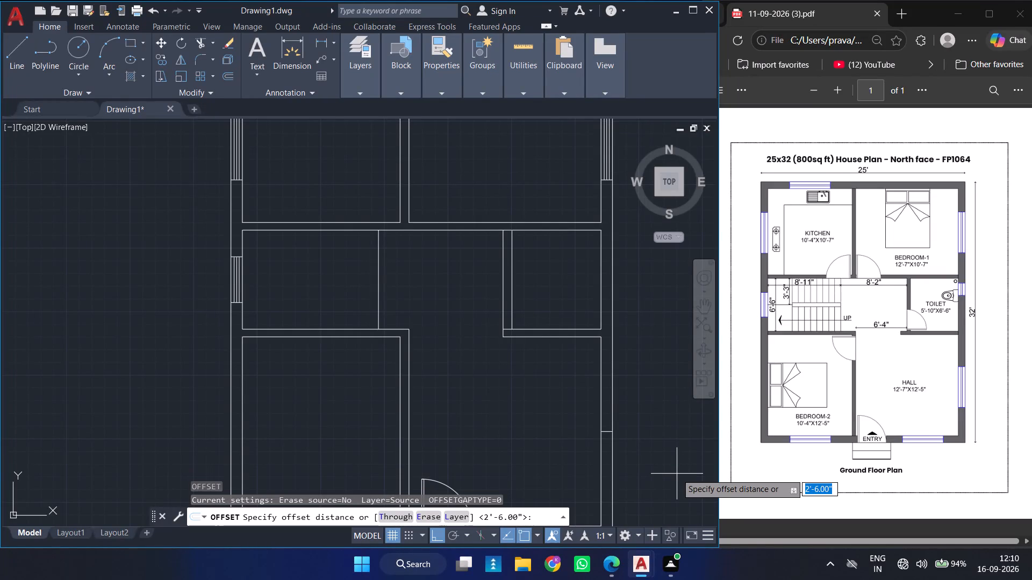
key("Return")
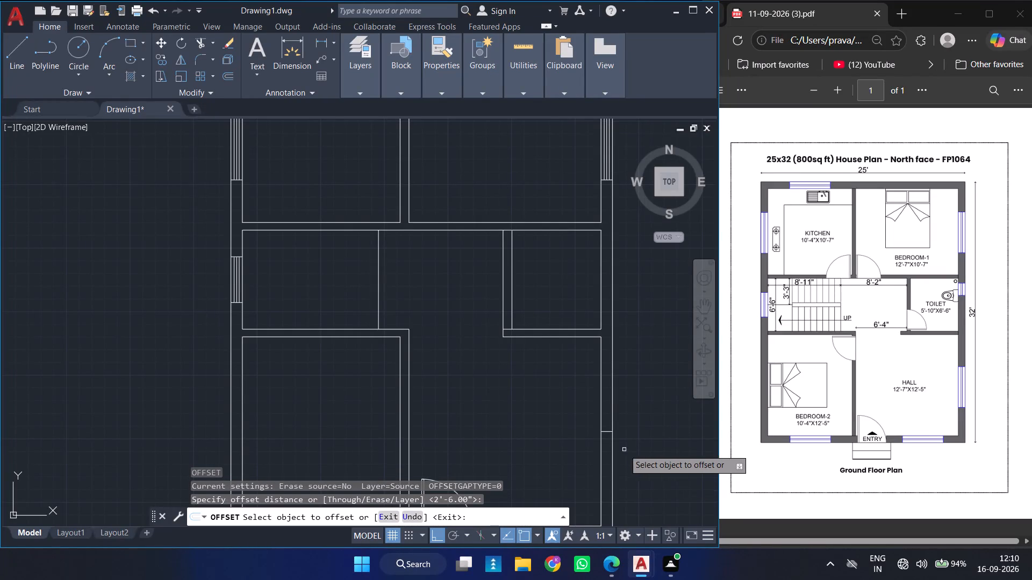
left_click(606, 431)
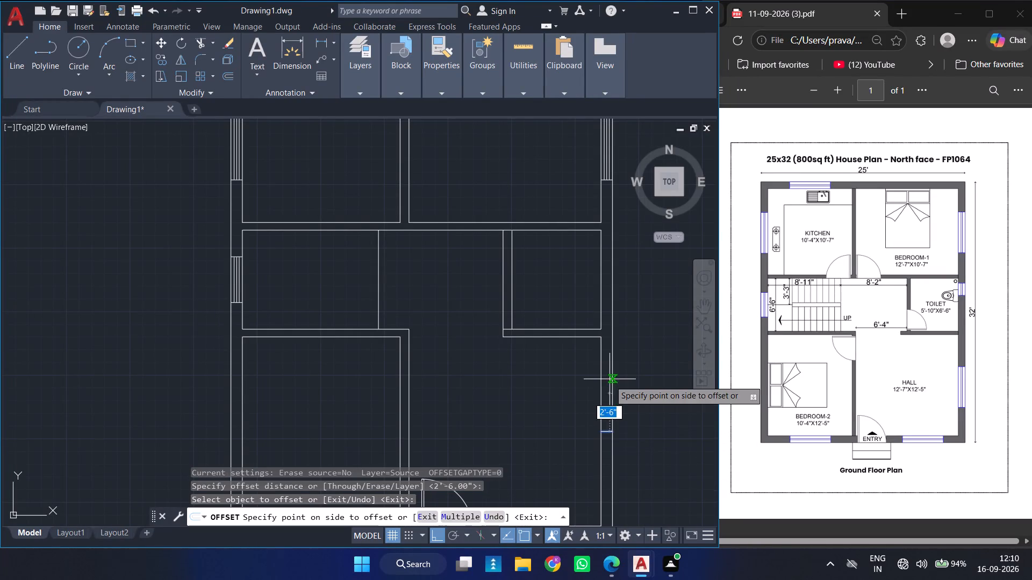
left_click(611, 360)
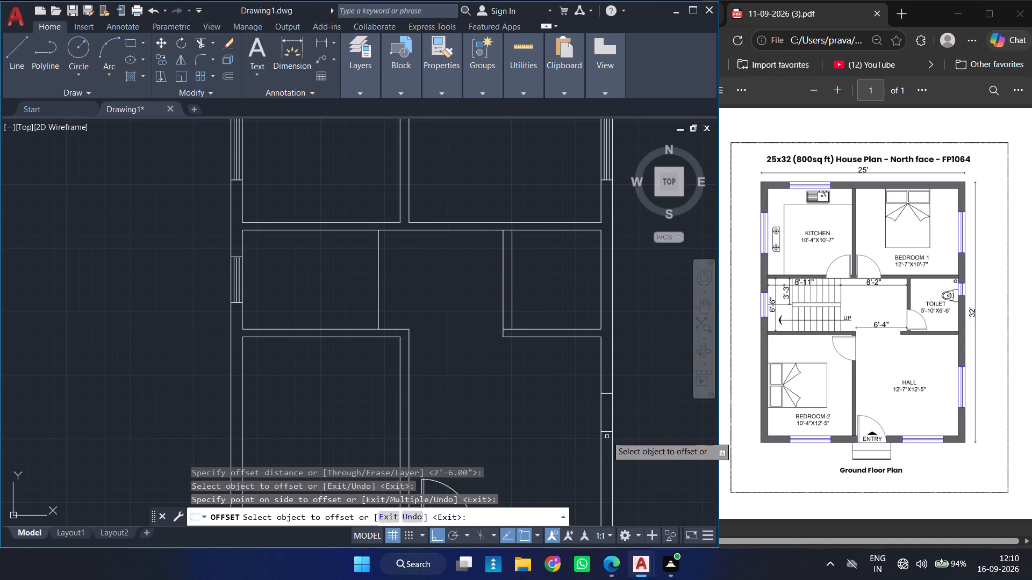
left_click(607, 432)
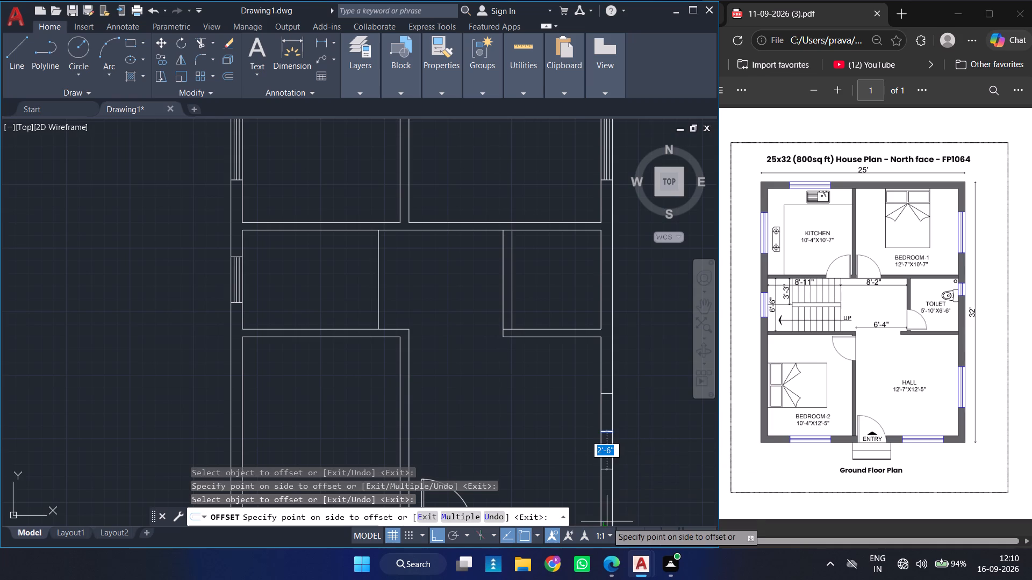
left_click(607, 521)
key("Escape")
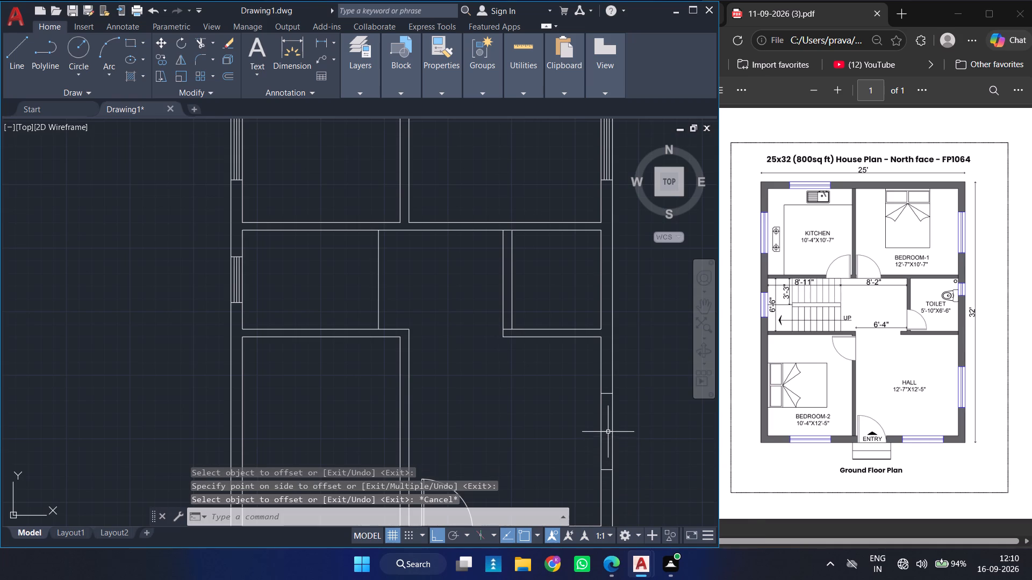
Delete the middle horizontal line between the two offset window jambs in the hall's east wall.
left_click(607, 431)
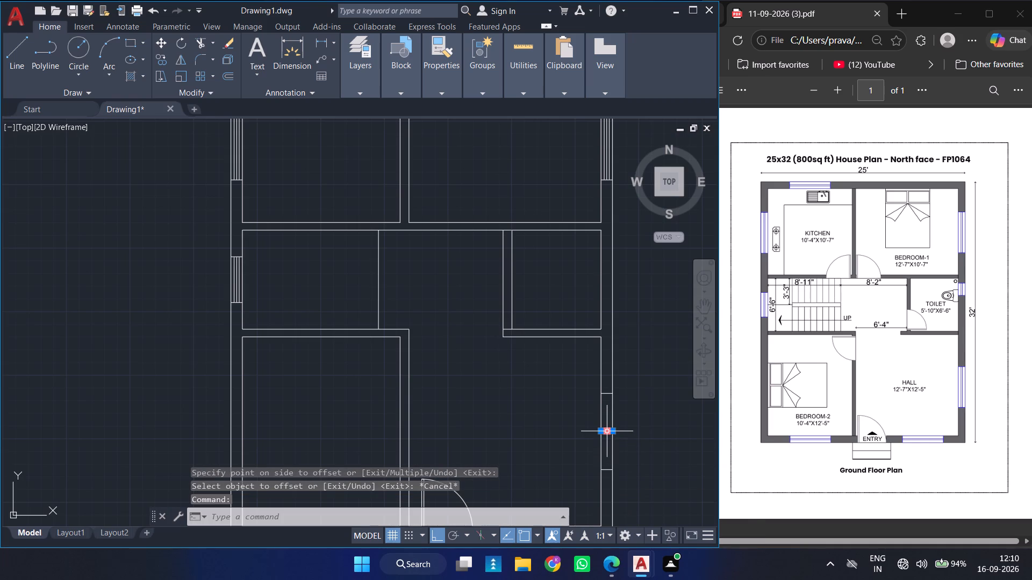
key("Delete")
Draw a vertical centre line between the midpoints of the two window jambs in the hall's east wall.
key("l")
key("Return")
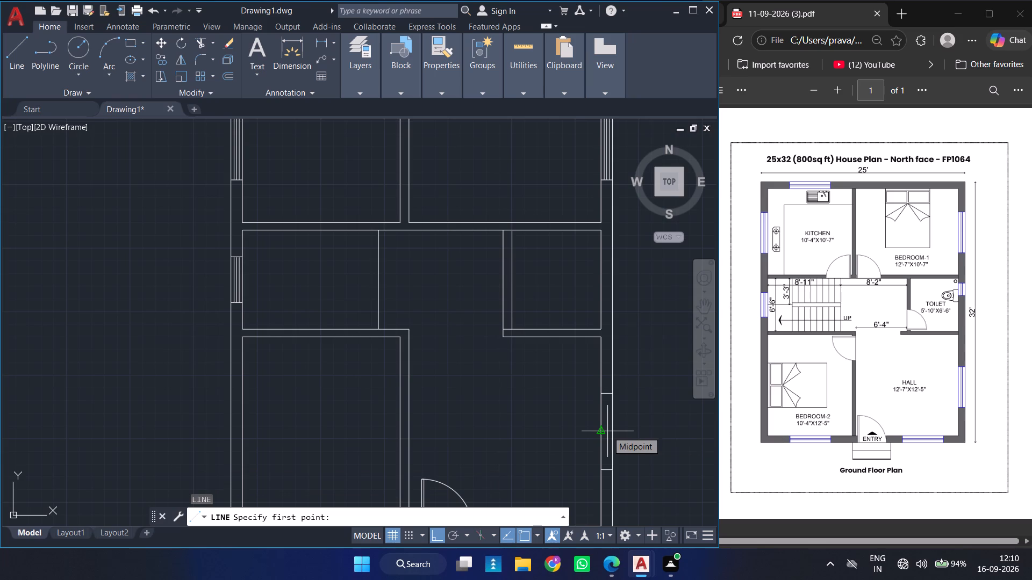
left_click(607, 392)
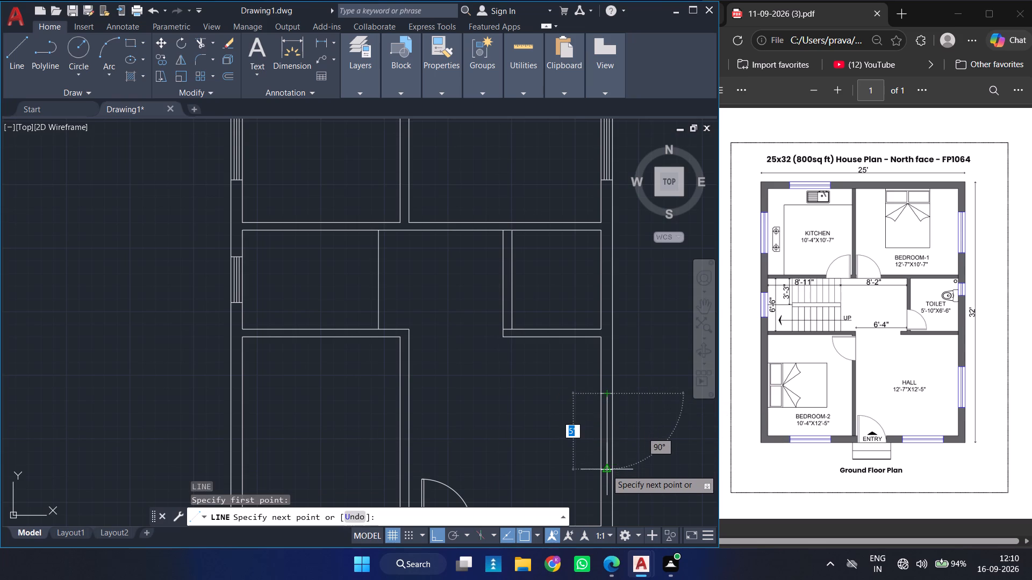
left_click(606, 469)
key("Return")
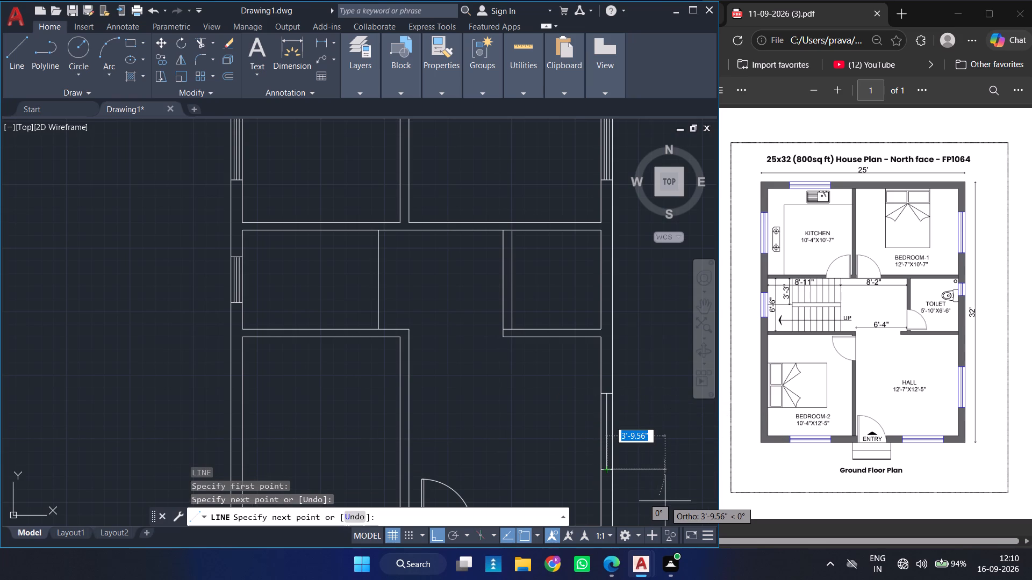
Offset the east hall window's centre line by 2" to both the west and east sides.
key("o")
key("Return")
key("2")
key("Return")
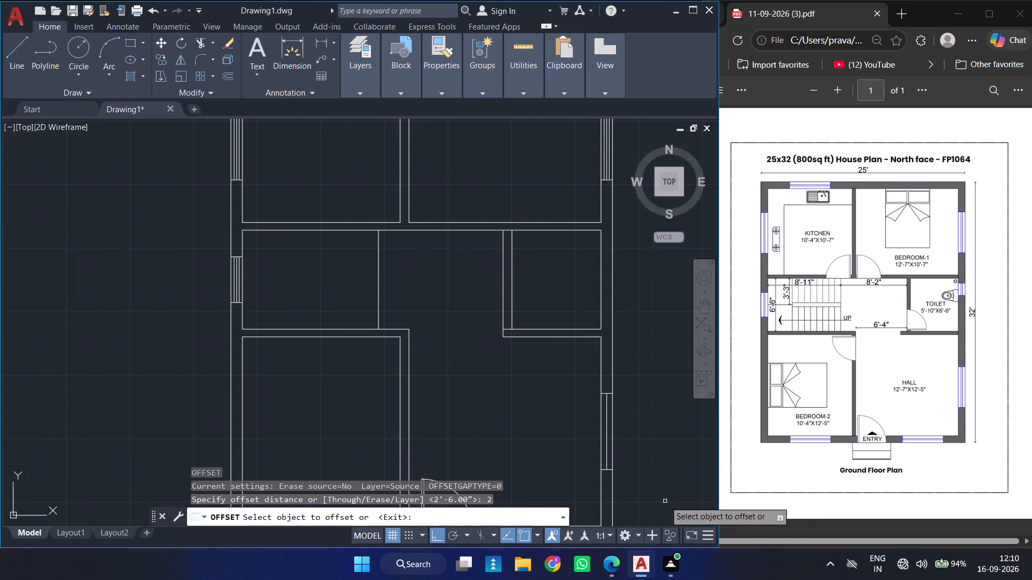
left_click(606, 436)
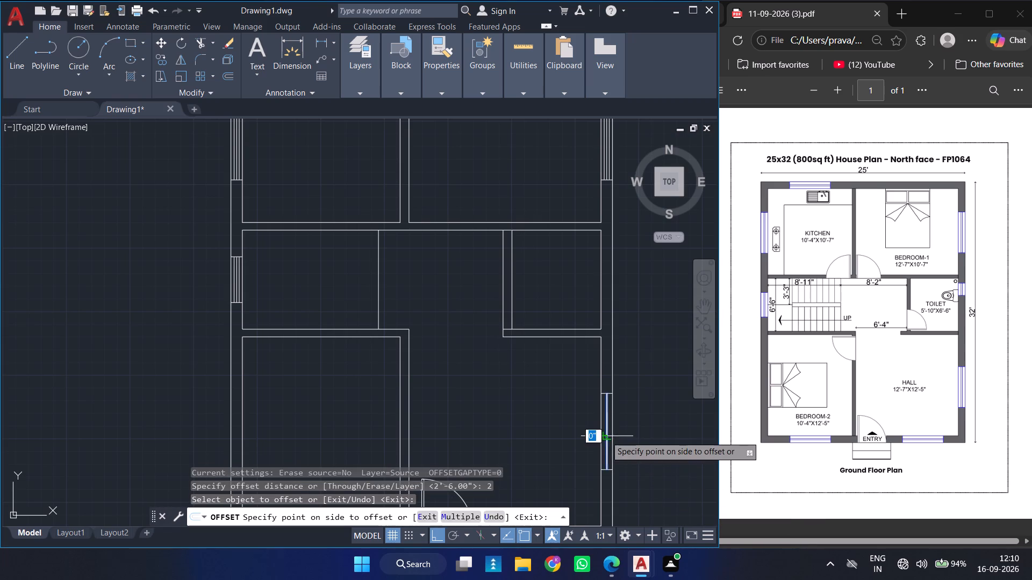
left_click_drag(558, 439, 607, 443)
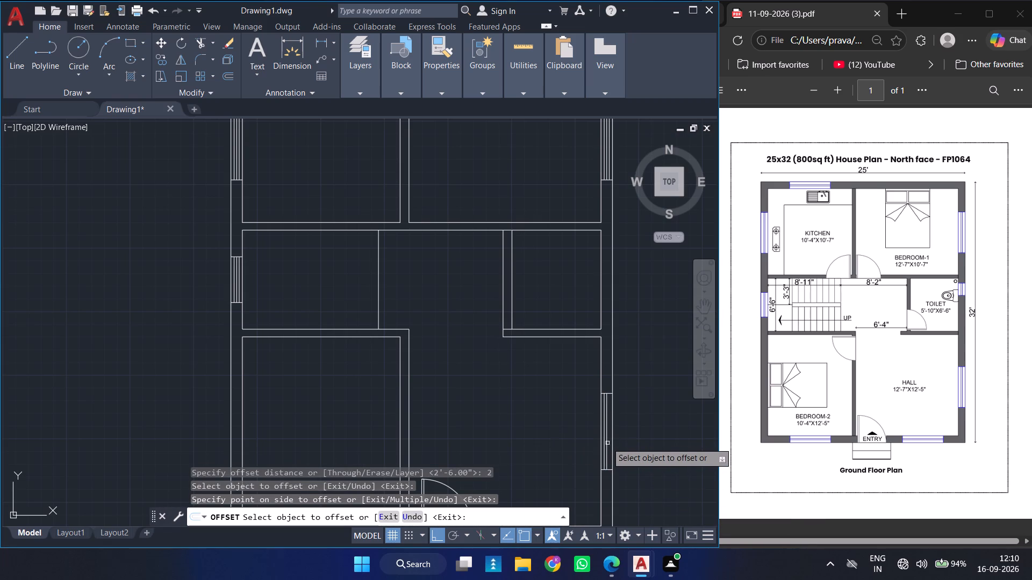
left_click_drag(607, 443, 606, 442)
left_click(606, 442)
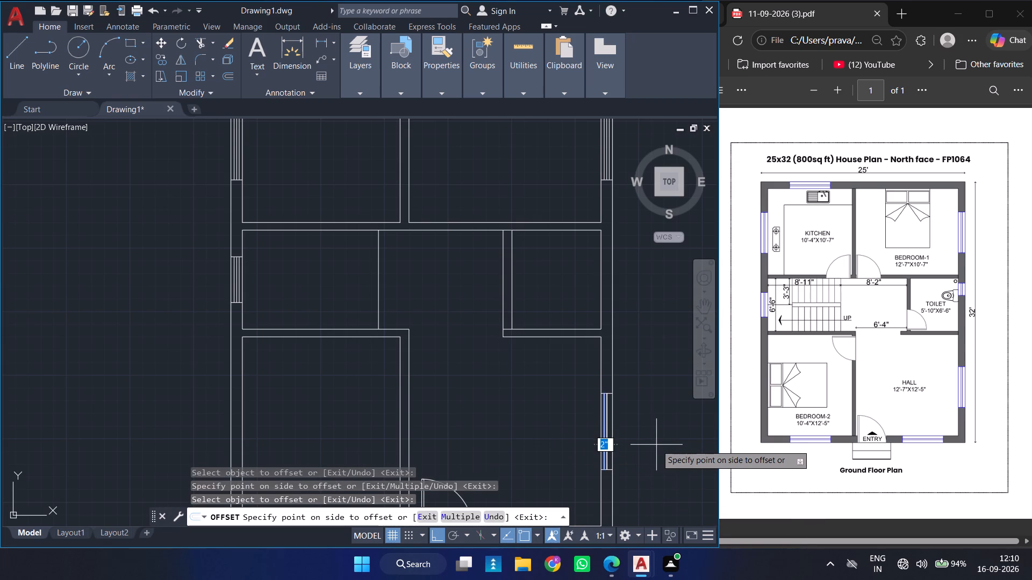
scroll(656, 445, "up", 6, "ctrl")
scroll(656, 445, "down", 3, "ctrl")
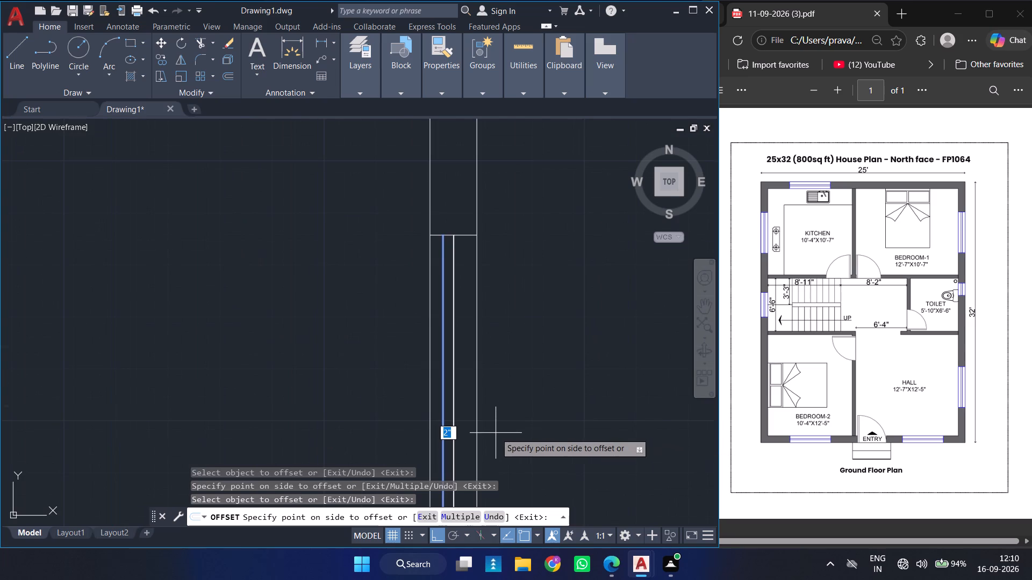
key("Escape")
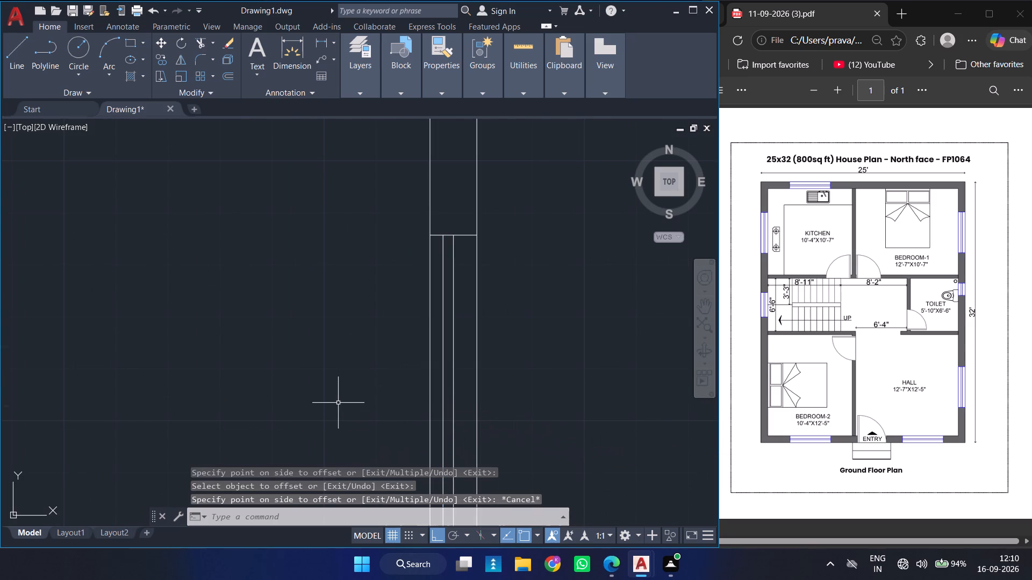
key("space")
key("Return")
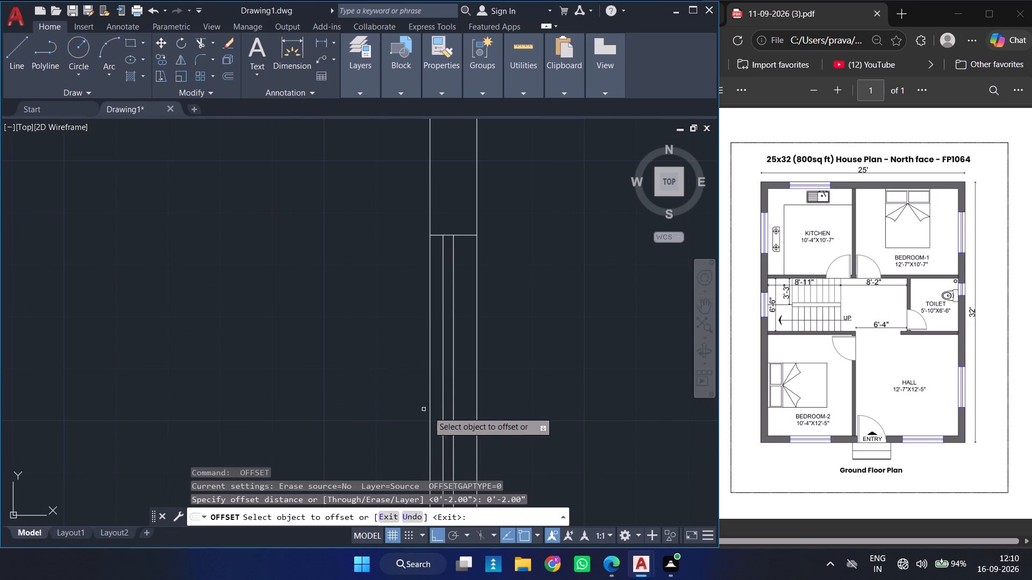
left_click(454, 387)
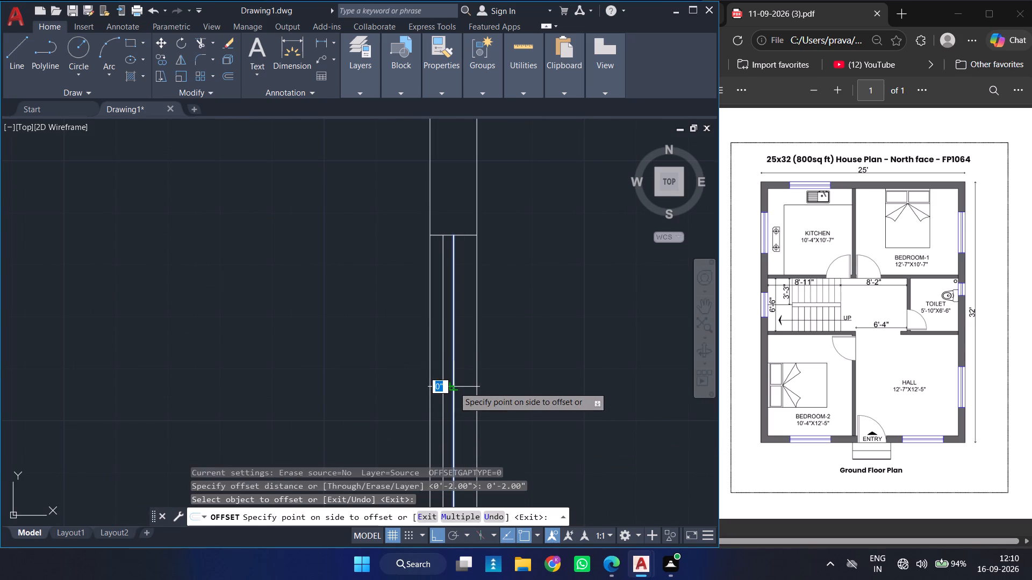
left_click(497, 394)
key("Escape")
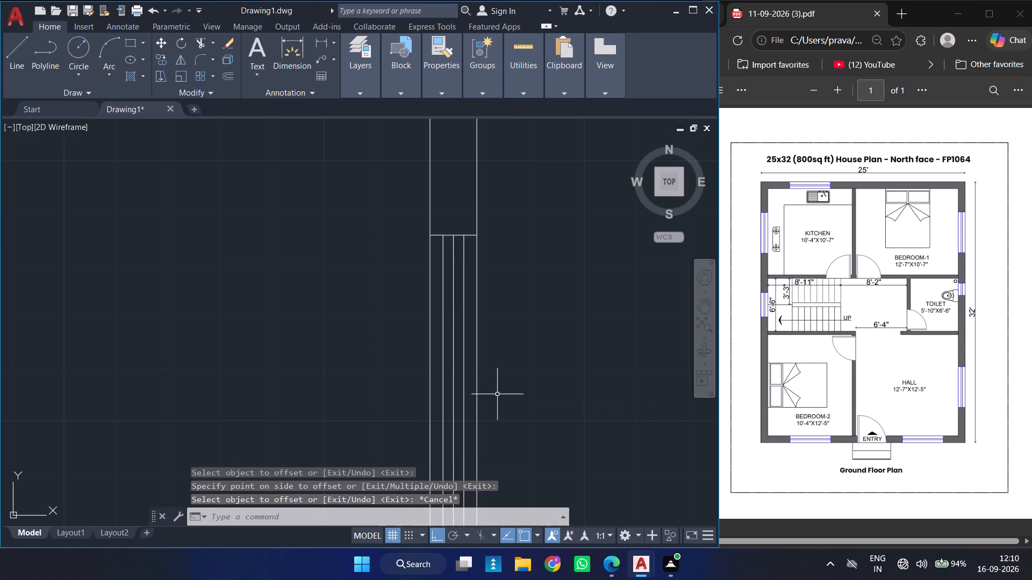
Group the jambs and three vertical lines of the hall's east window into one object.
left_click(453, 379)
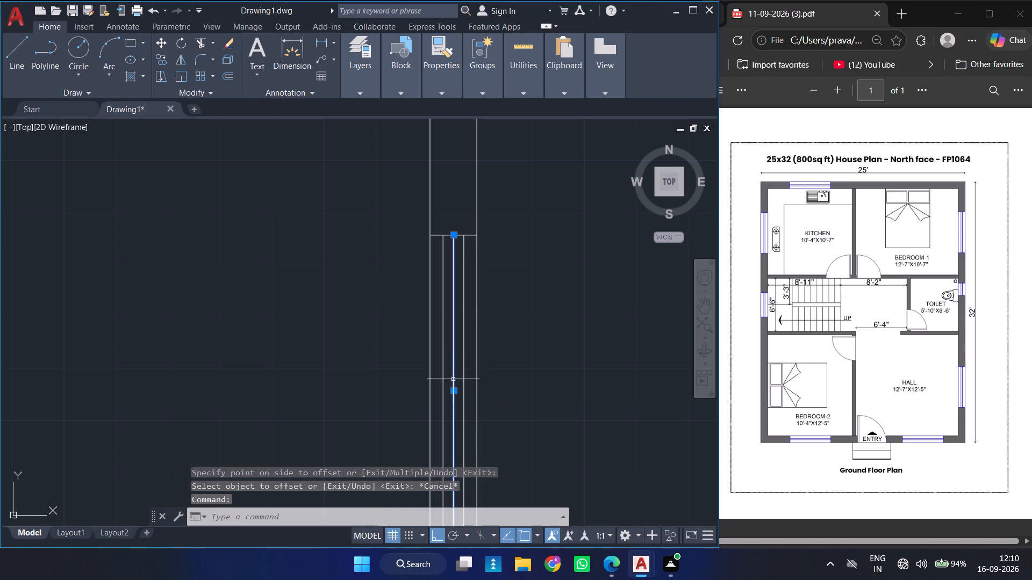
scroll(518, 378, "down", 2, "ctrl")
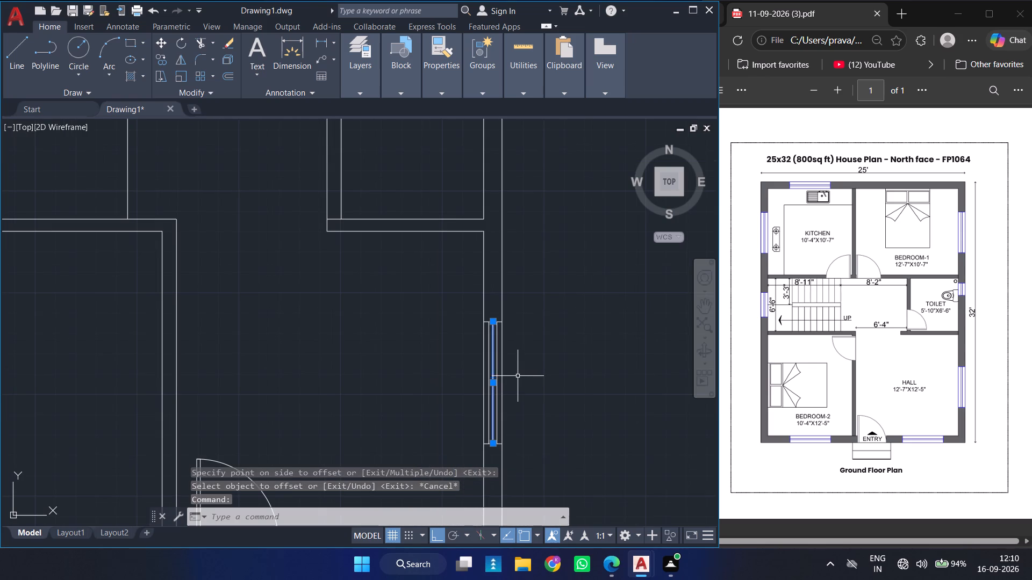
left_click_drag(471, 296, 564, 403)
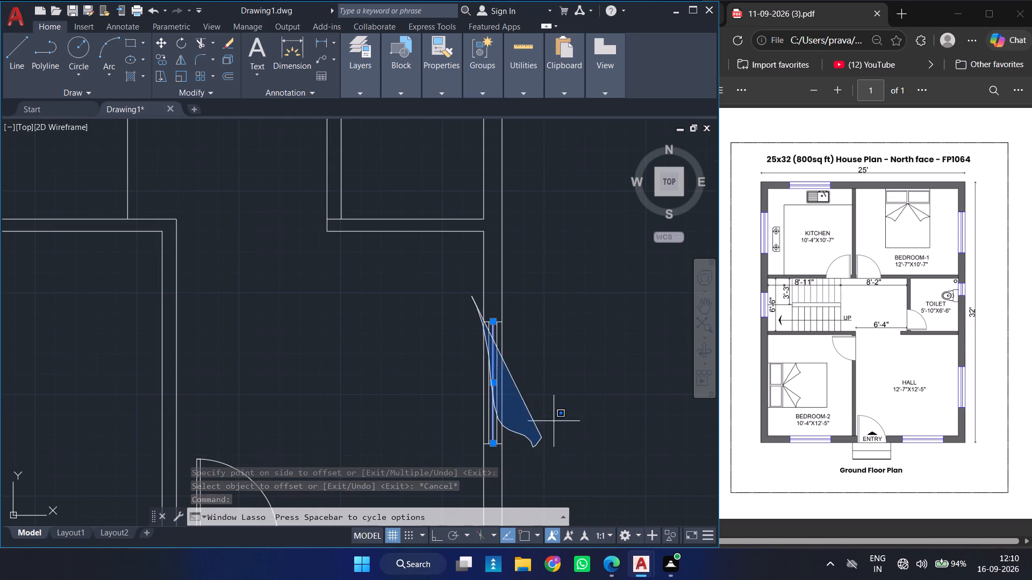
left_click_drag(564, 403, 576, 307)
left_click(444, 299)
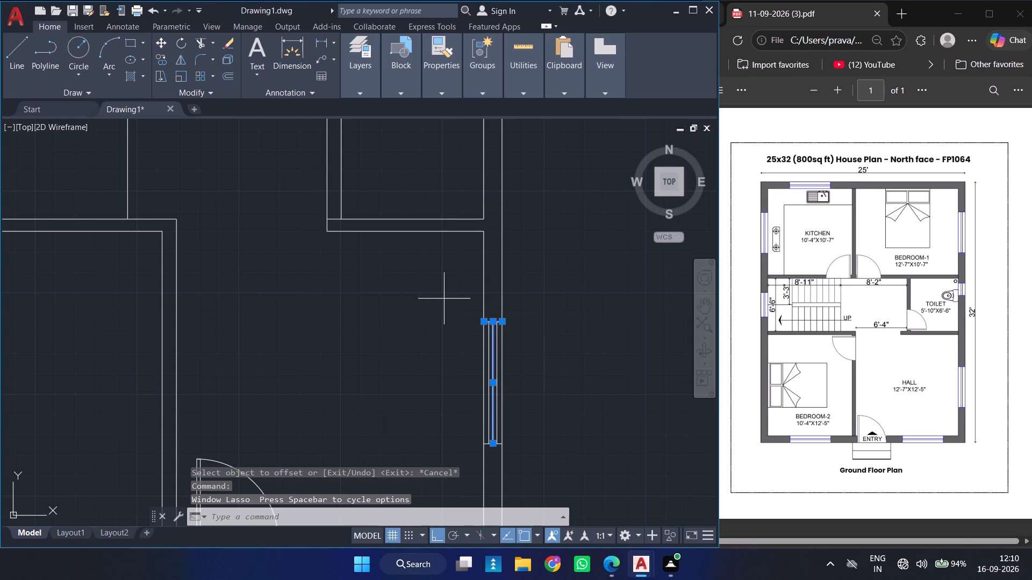
left_click(531, 463)
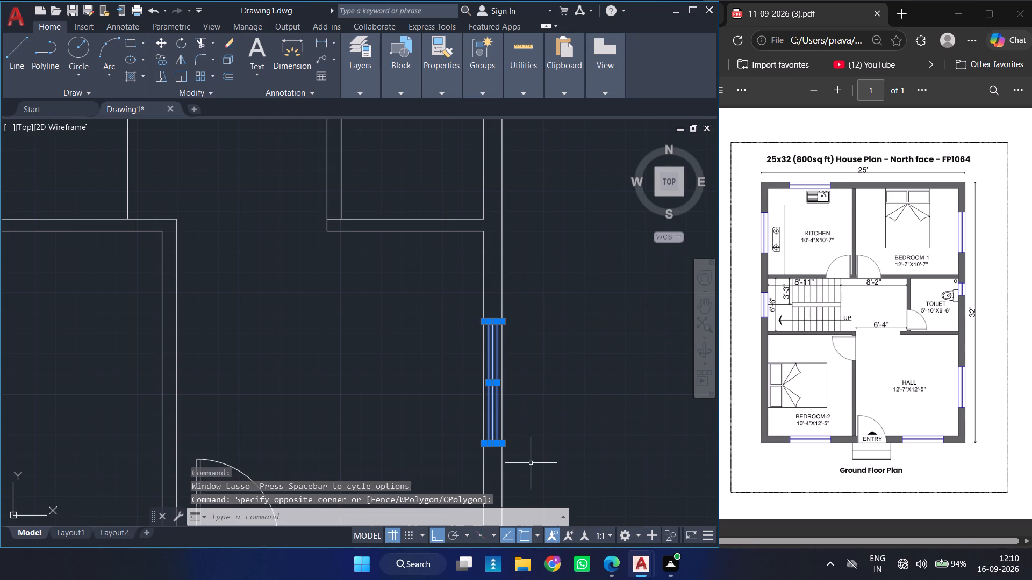
key("g")
key("Return")
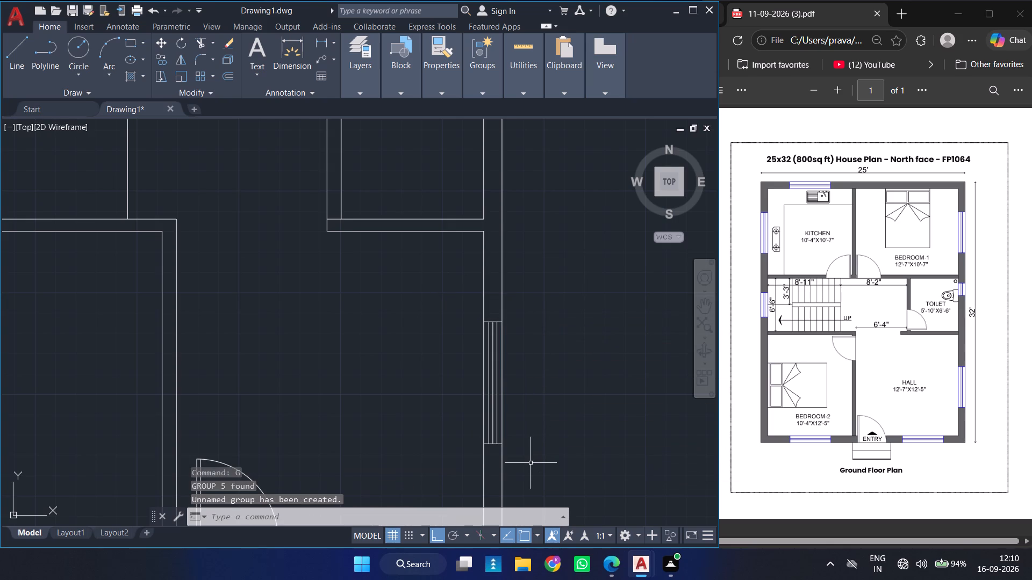
Insert the Toilet - Imperial block inside the toilet room.
scroll(531, 463, "down", 2, "ctrl")
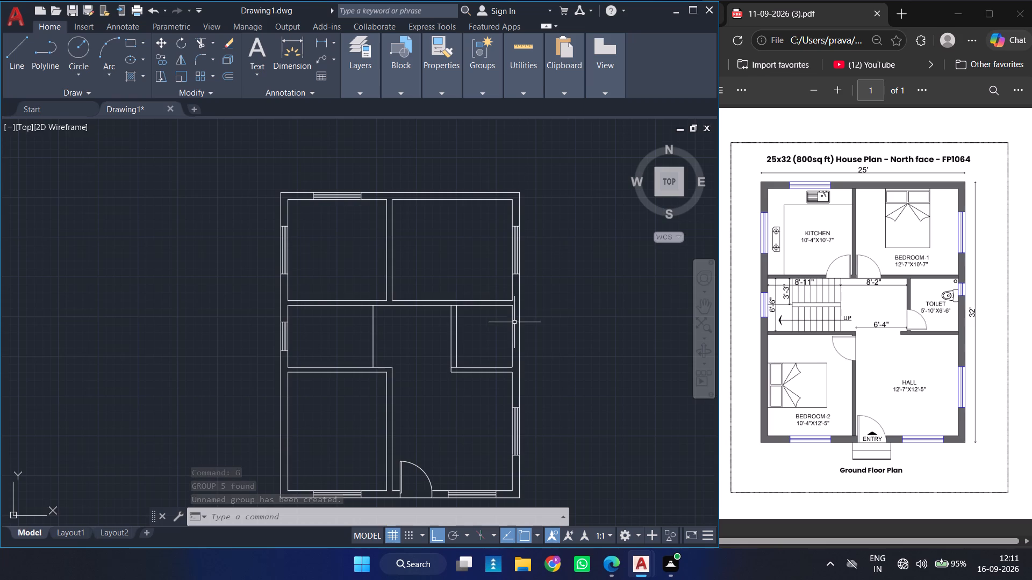
scroll(515, 322, "up", 3, "ctrl")
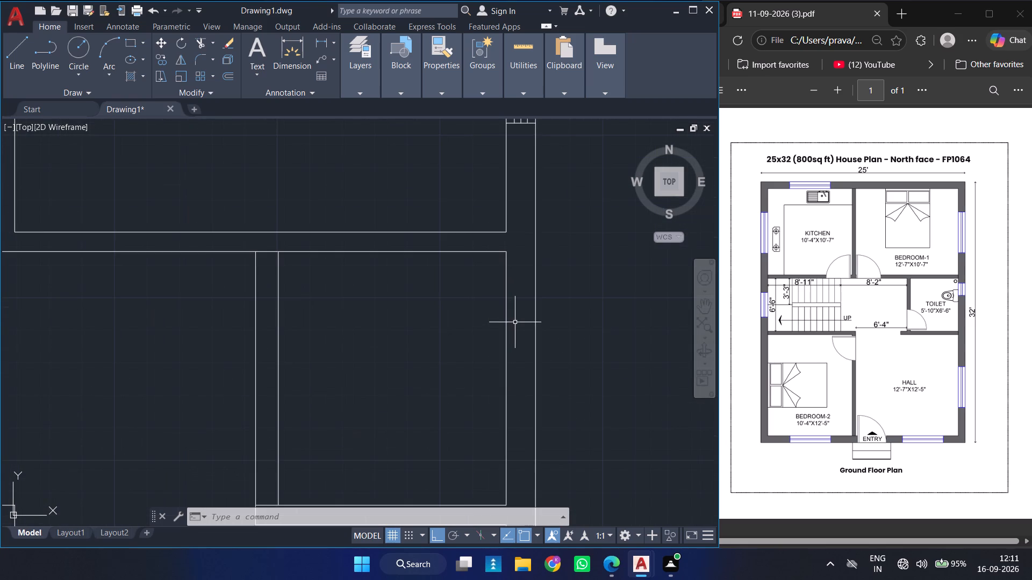
scroll(515, 322, "right", 1)
scroll(515, 322, "down", 2, "ctrl")
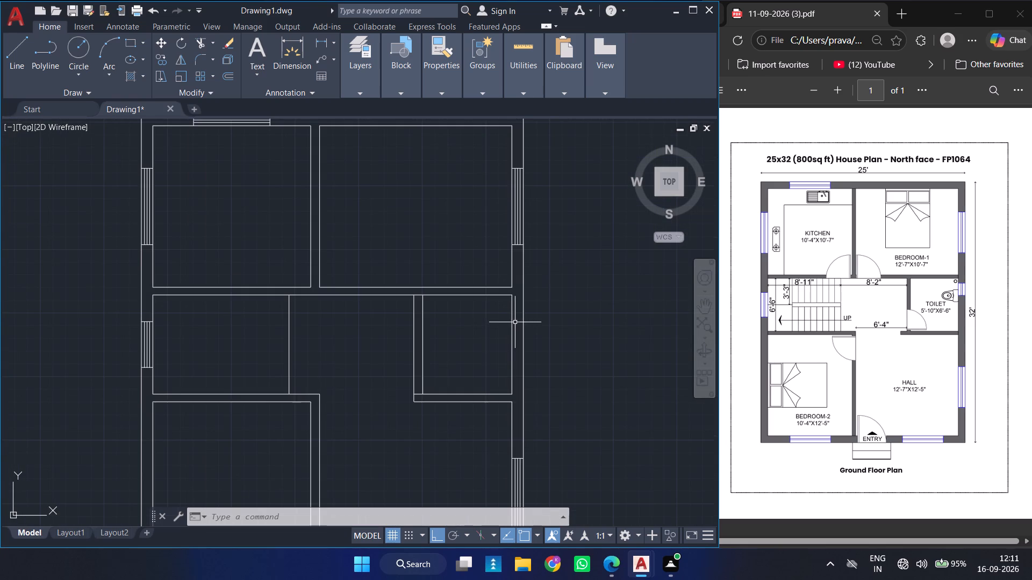
key("ctrl+3")
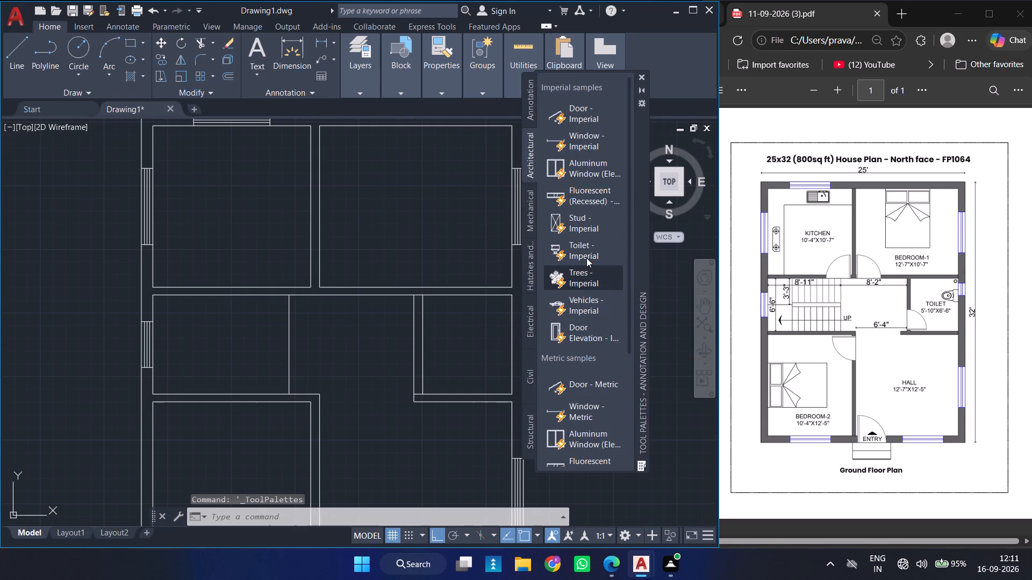
left_click(585, 256)
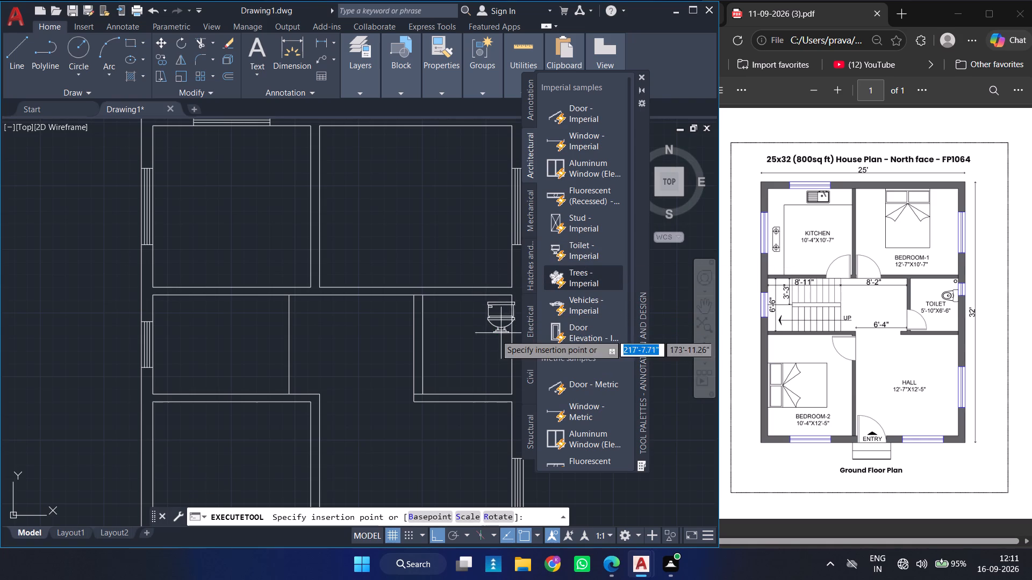
left_click(476, 345)
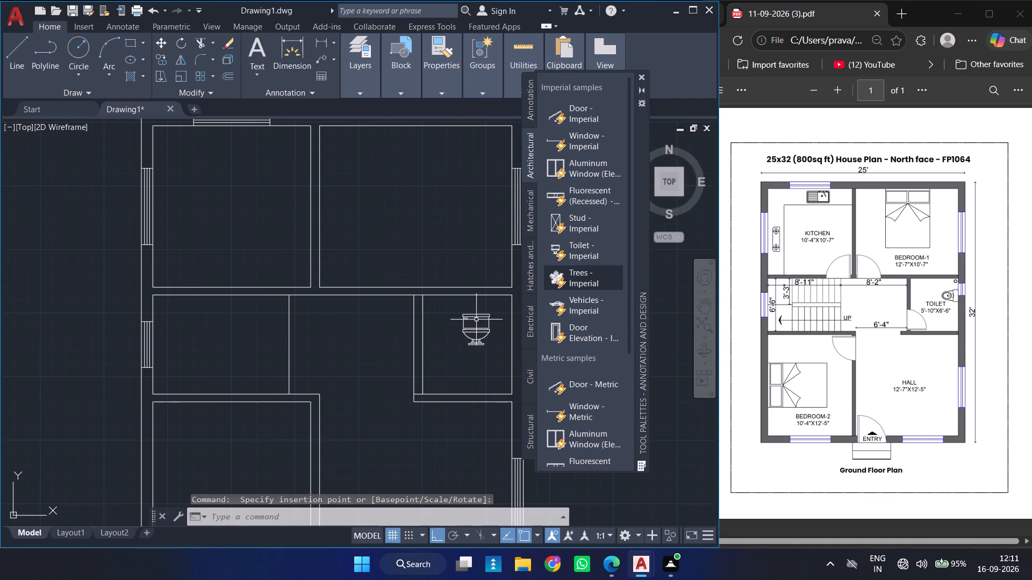
Switch the inserted toilet block's view to Round (Plan).
left_click(476, 320)
left_click(461, 317)
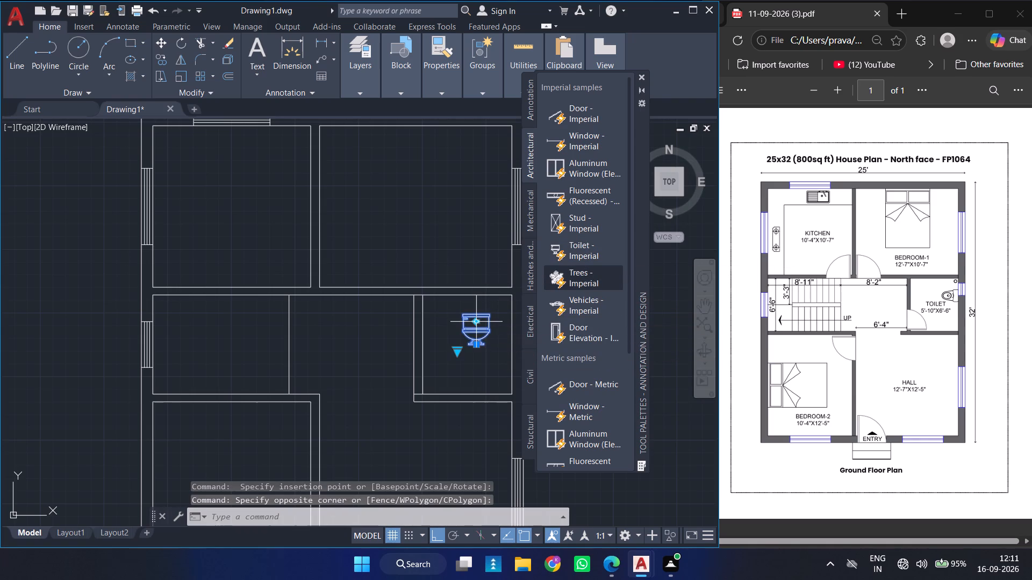
left_click(476, 324)
left_click(476, 324)
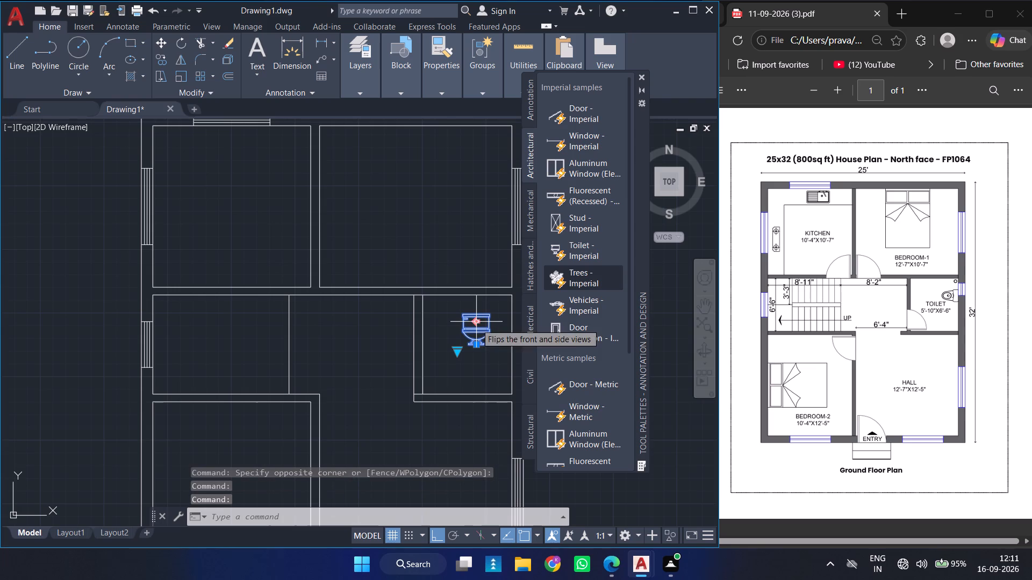
left_click(476, 324)
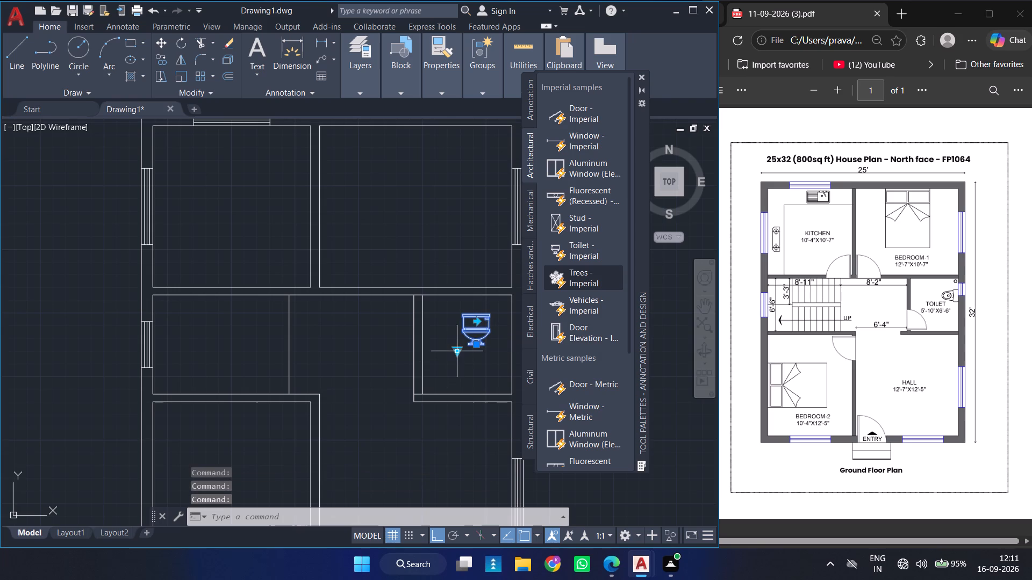
left_click(456, 352)
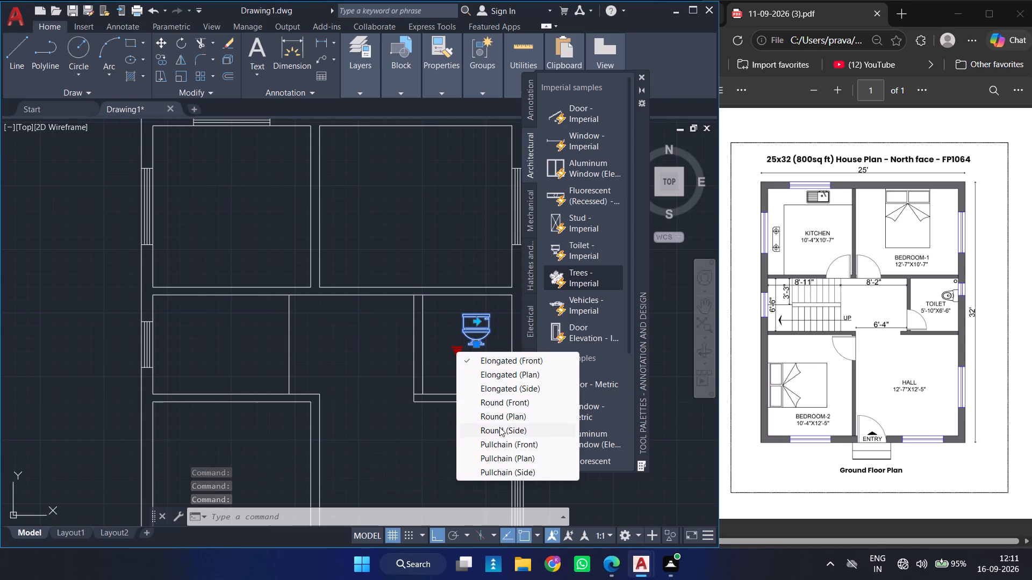
left_click(511, 412)
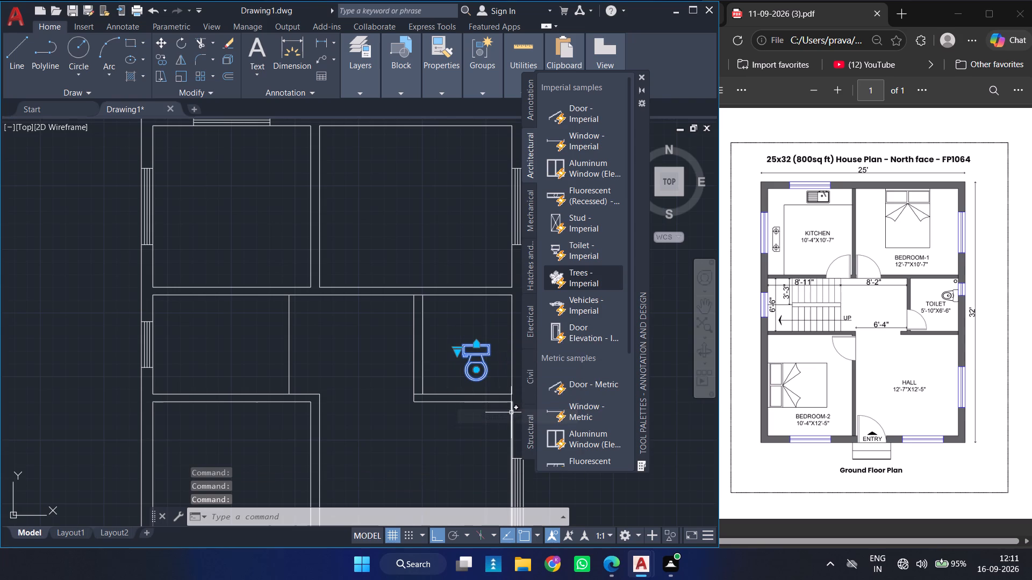
Align the toilet block with its tank against the inner face of the toilet room's east wall, and close the tool palettes.
left_click(476, 346)
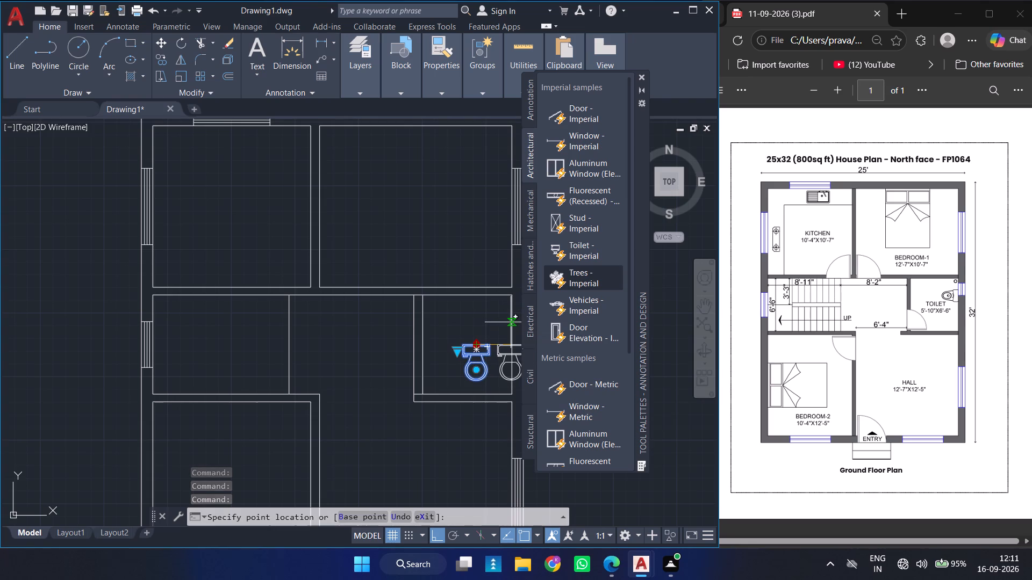
left_click(511, 322)
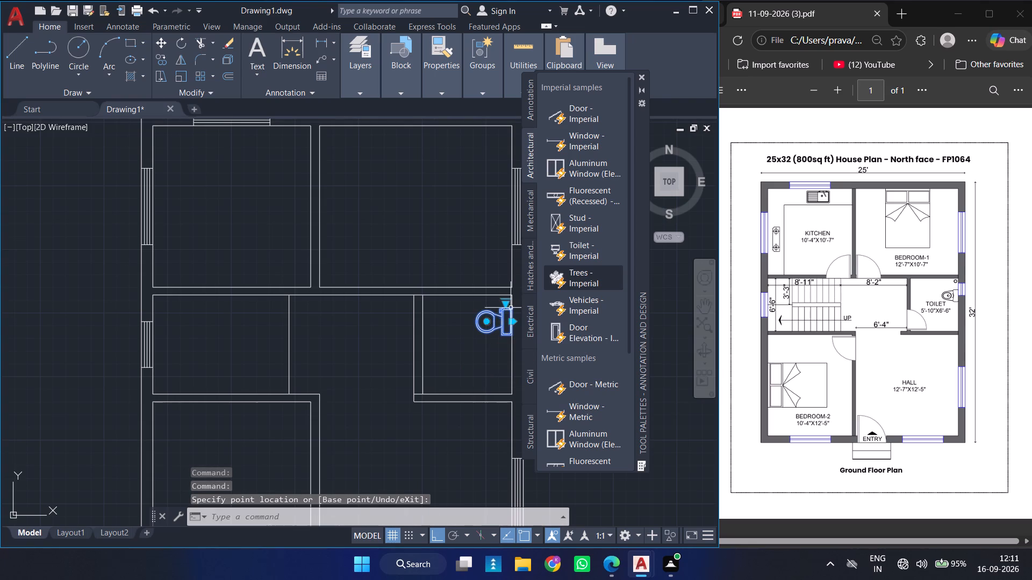
scroll(487, 291, "up", 5, "ctrl")
scroll(487, 291, "down", 3, "ctrl")
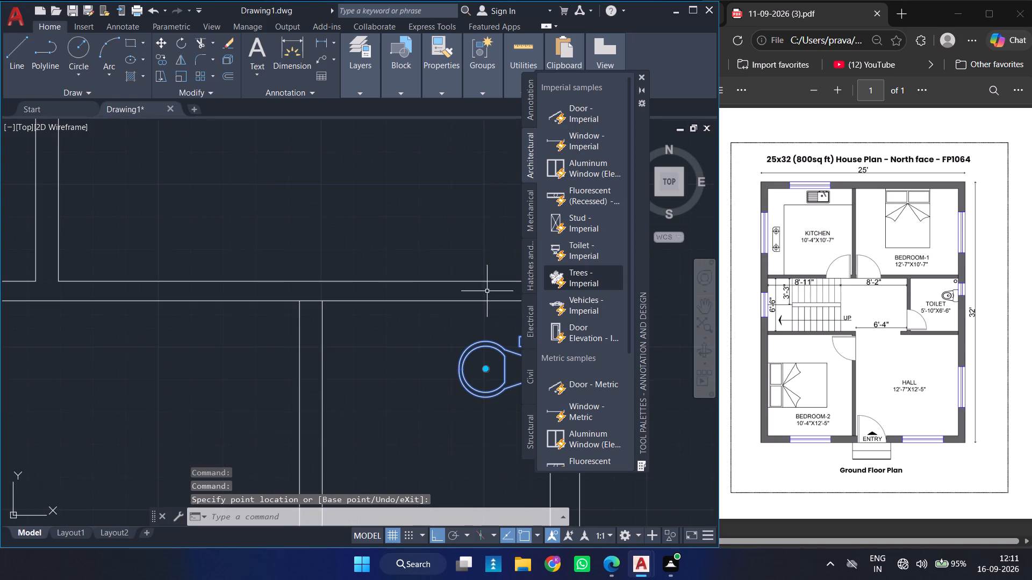
left_click(639, 77)
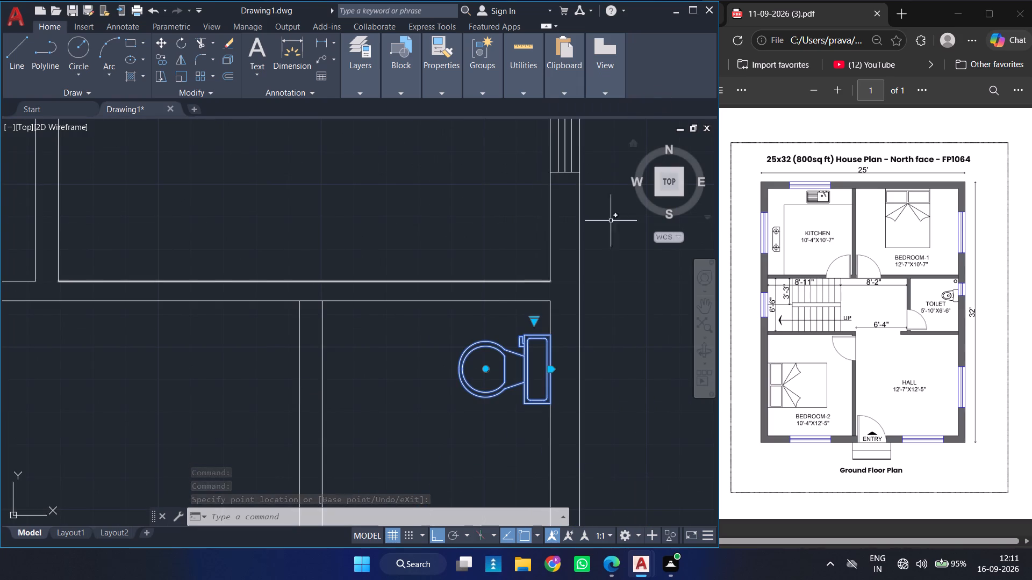
Move the toilet block slightly south along the east wall, with its tank's back edge flush with the inner wall face.
left_click(551, 369)
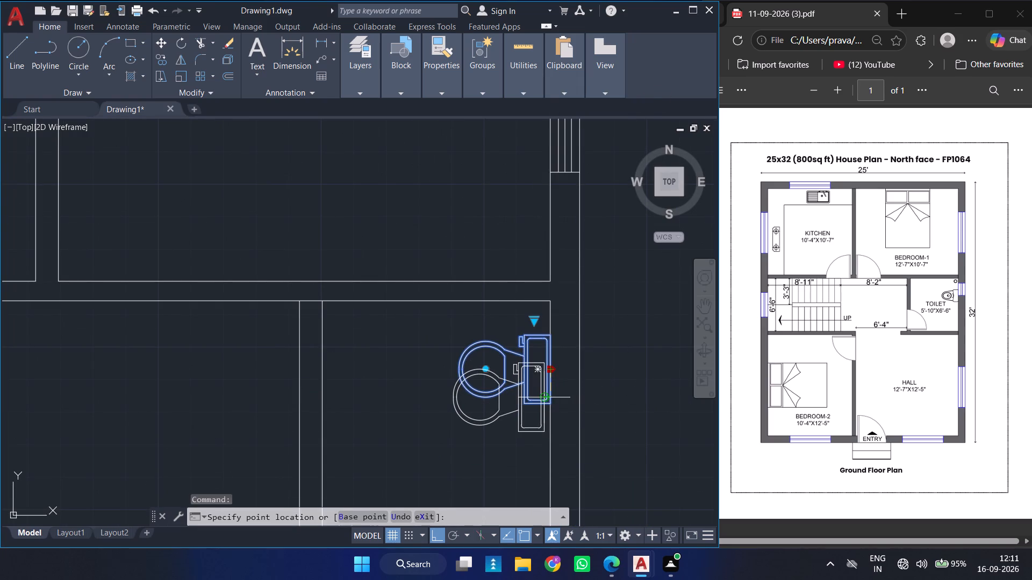
left_click(548, 395)
scroll(548, 395, "up", 1, "ctrl")
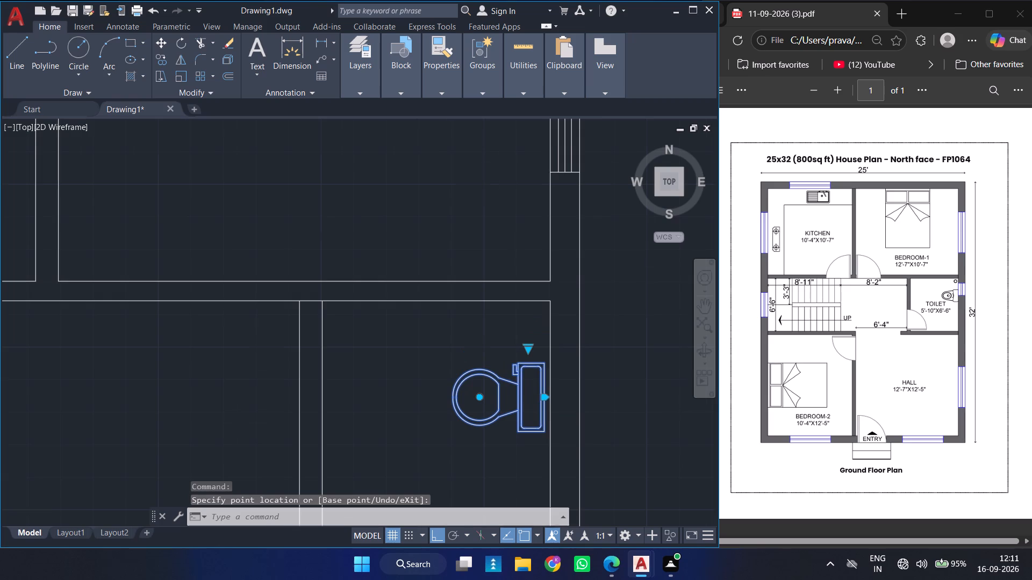
key("m")
key("Return")
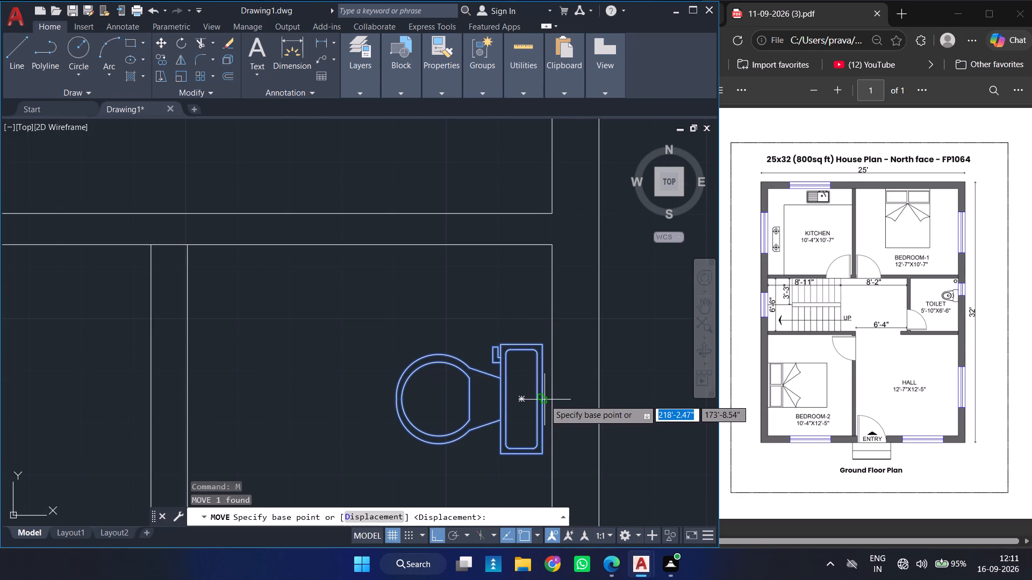
left_click(542, 400)
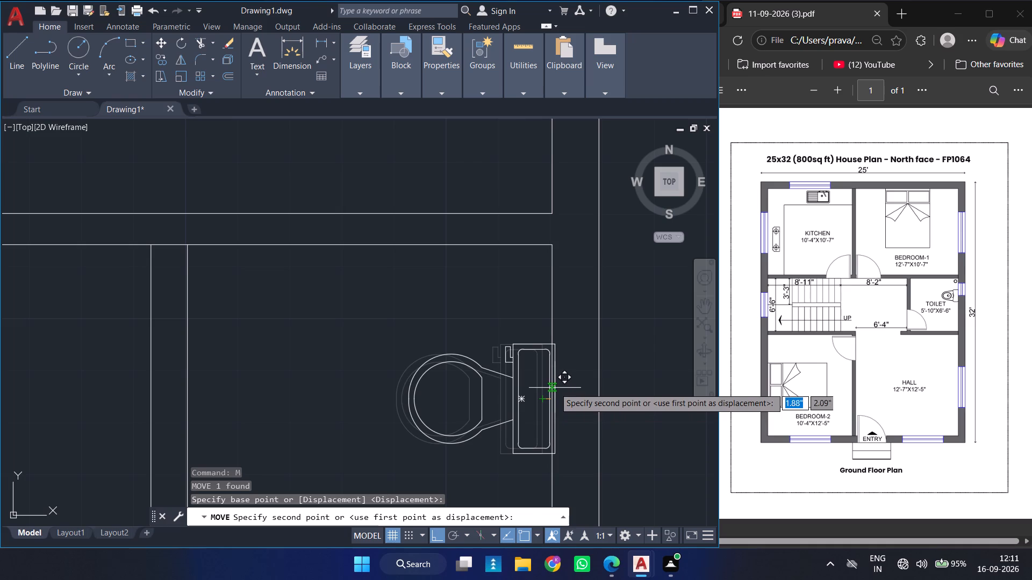
left_click(554, 388)
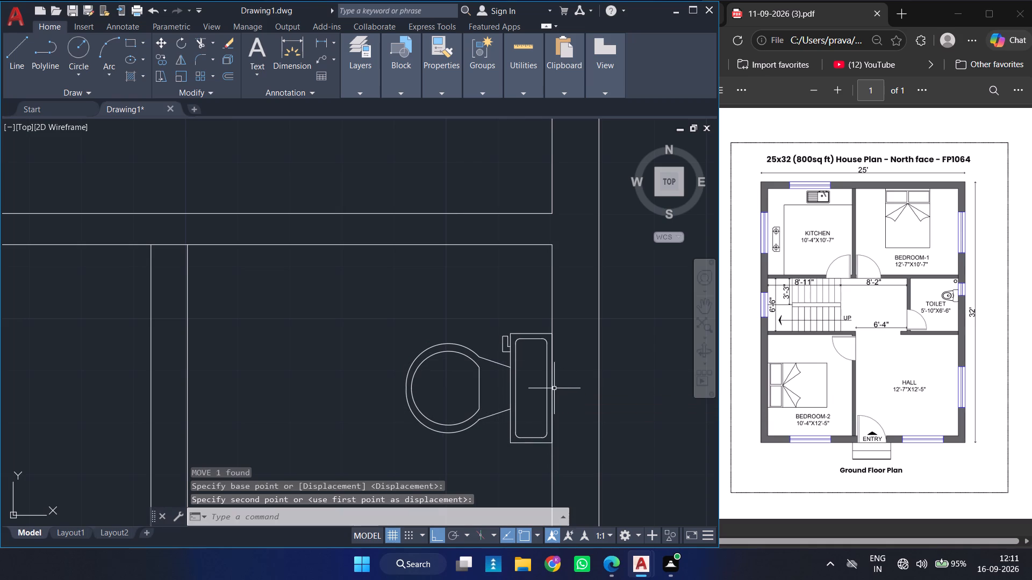
Draw a circle of about 2.58" radius north of the toilet tank, in line with the tank's midpoint, near the room's northeast corner.
scroll(550, 387, "down", 3, "ctrl")
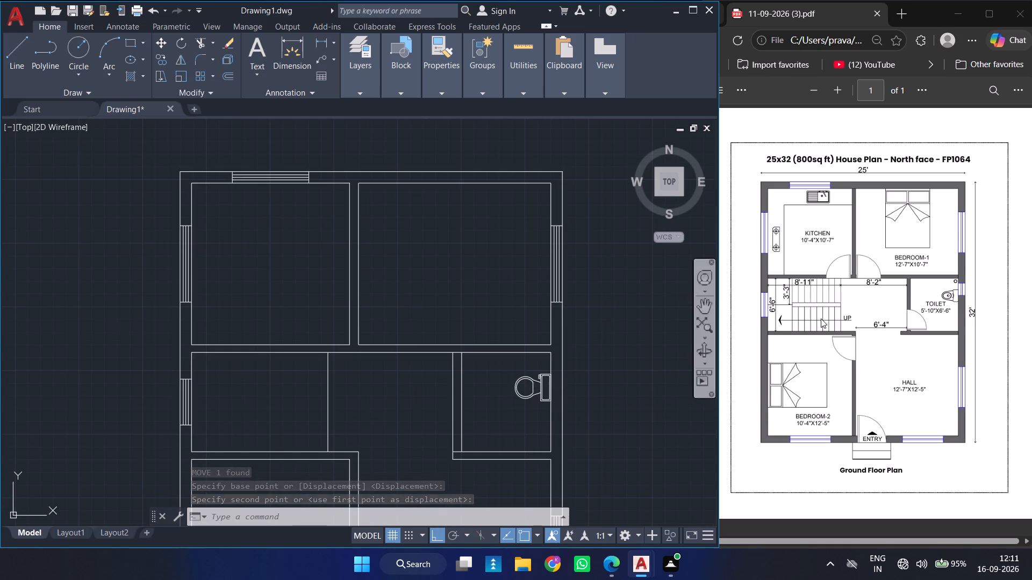
scroll(530, 369, "right", 1)
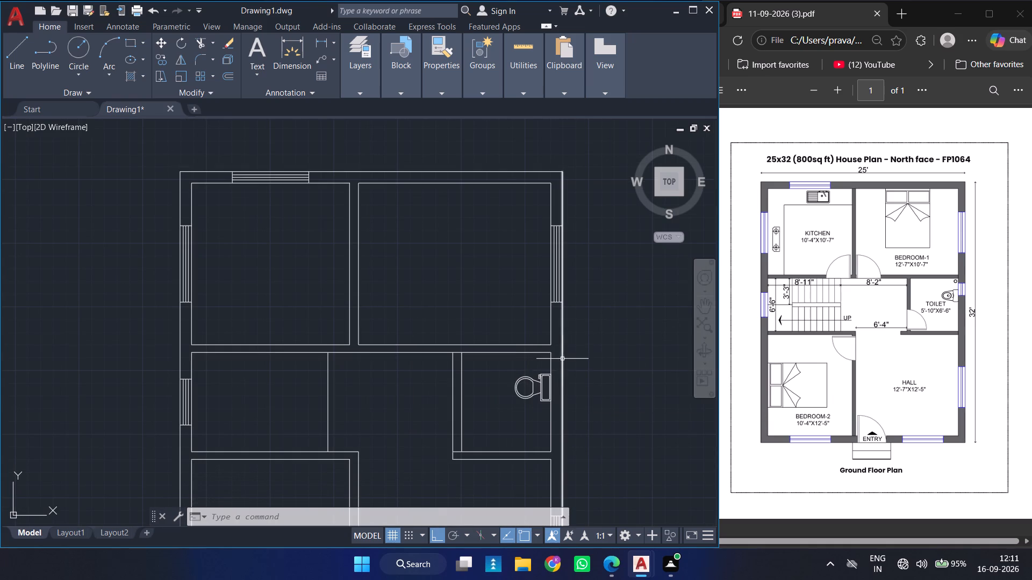
scroll(561, 359, "up", 3, "ctrl")
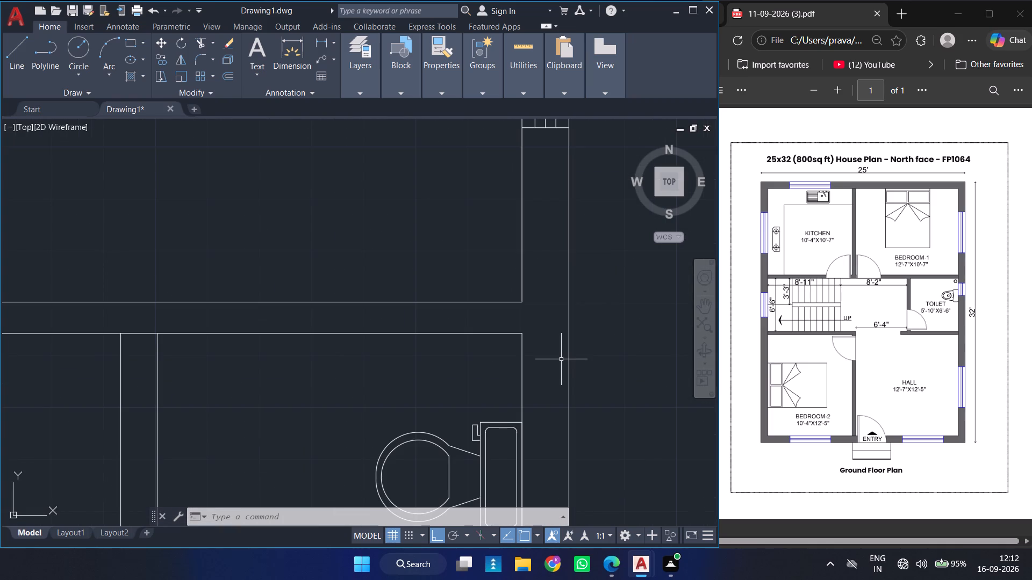
key("c")
key("Return")
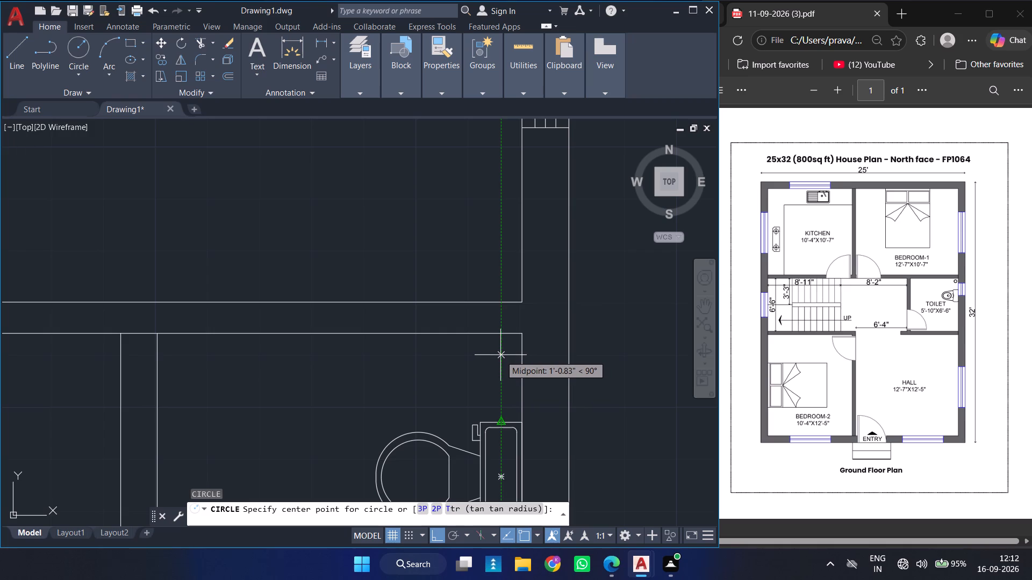
left_click(501, 353)
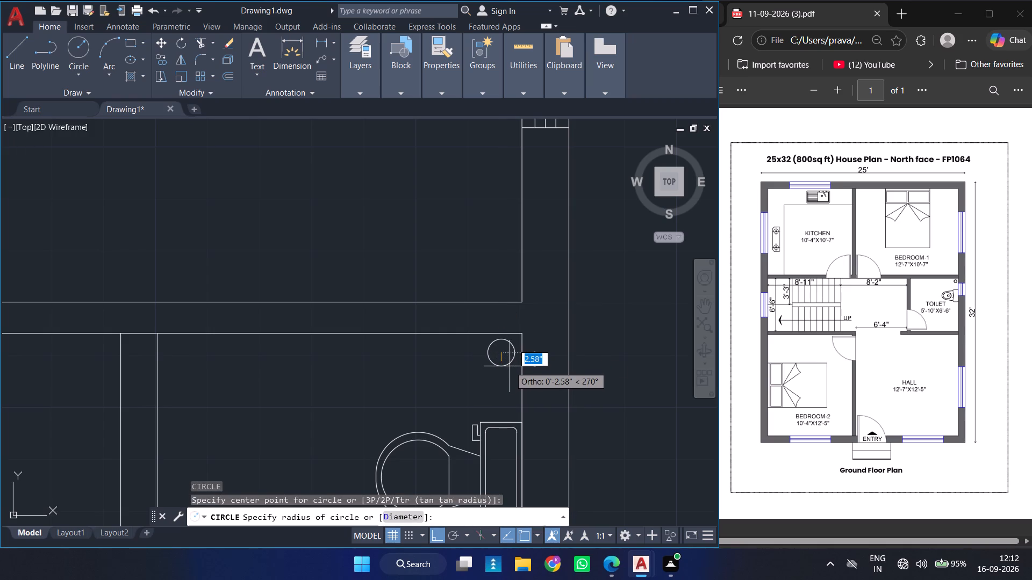
left_click(510, 366)
Move the small circle about 2.58" south towards the toilet tank.
left_click(509, 364)
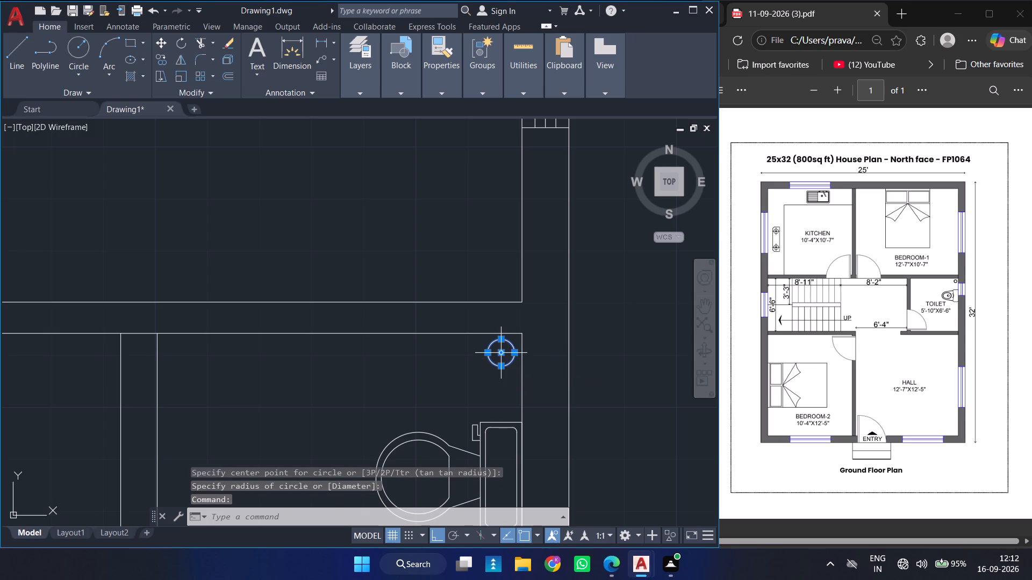
left_click(502, 352)
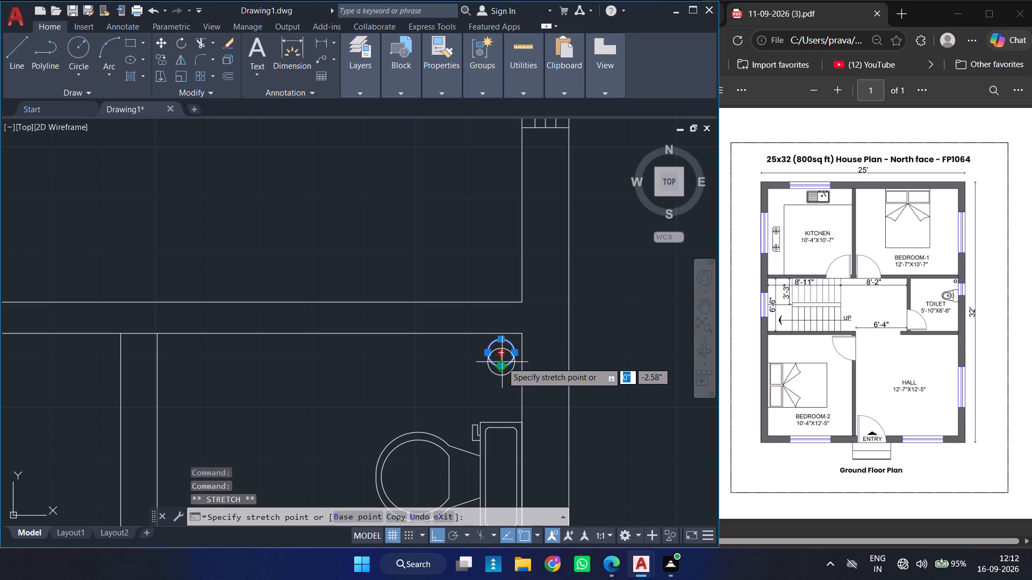
left_click(502, 362)
key("Escape")
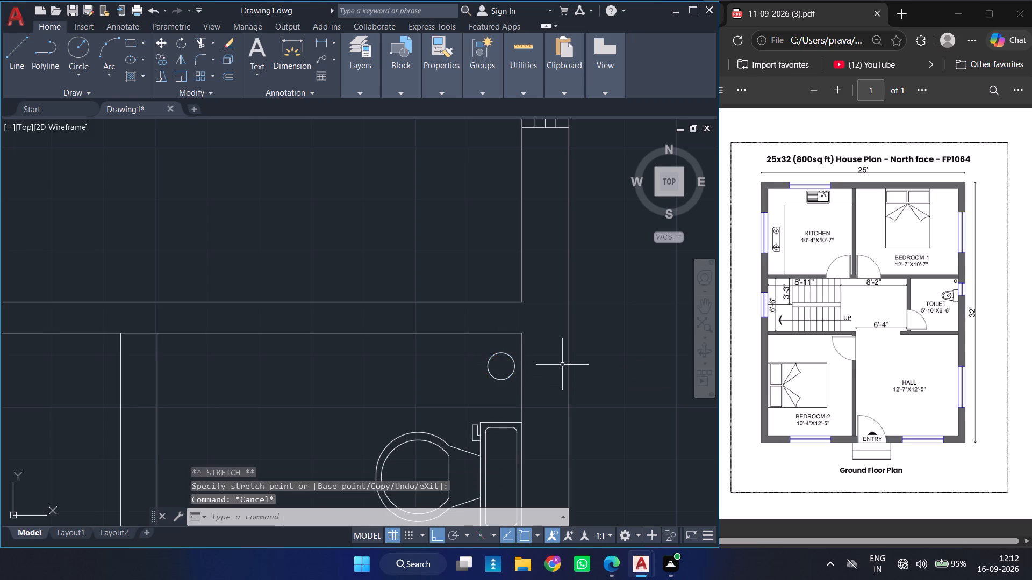
Draw a horizontal line across the east wall's thickness just southeast of the small circle, as the toilet window's north jamb.
scroll(562, 365, "down", 5, "ctrl")
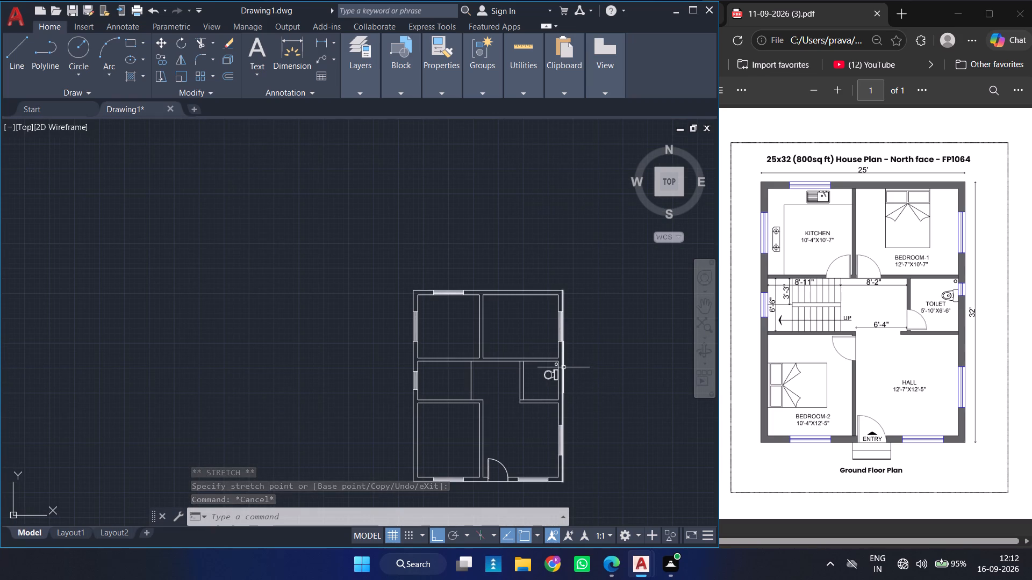
scroll(563, 367, "up", 4, "ctrl")
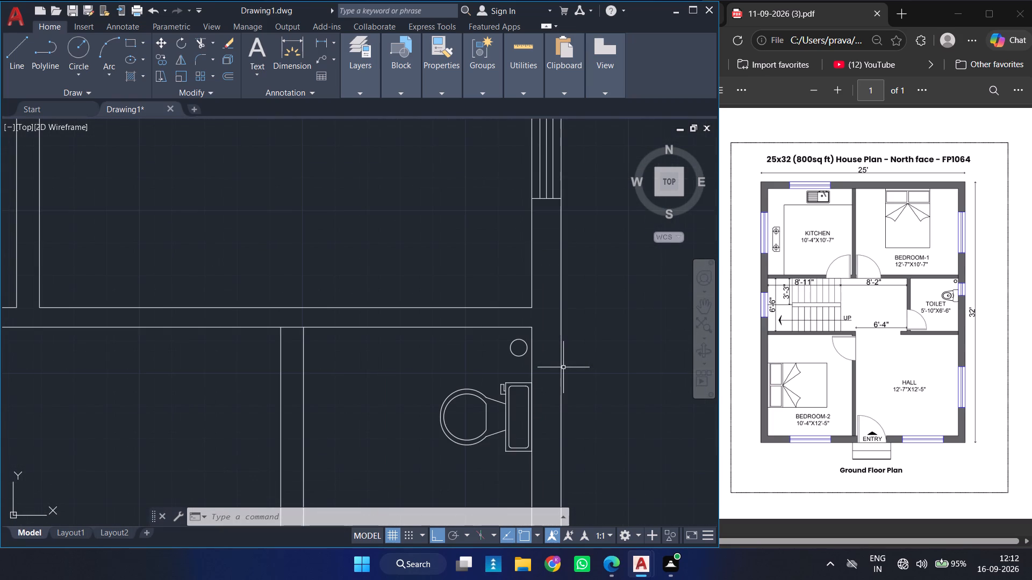
scroll(563, 367, "up", 2, "ctrl")
key("l")
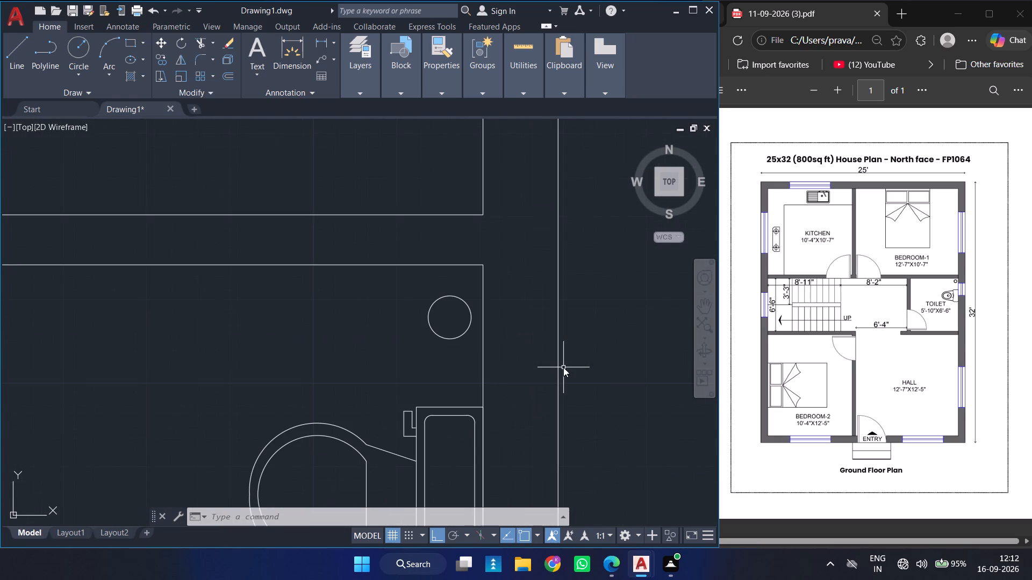
key("Return")
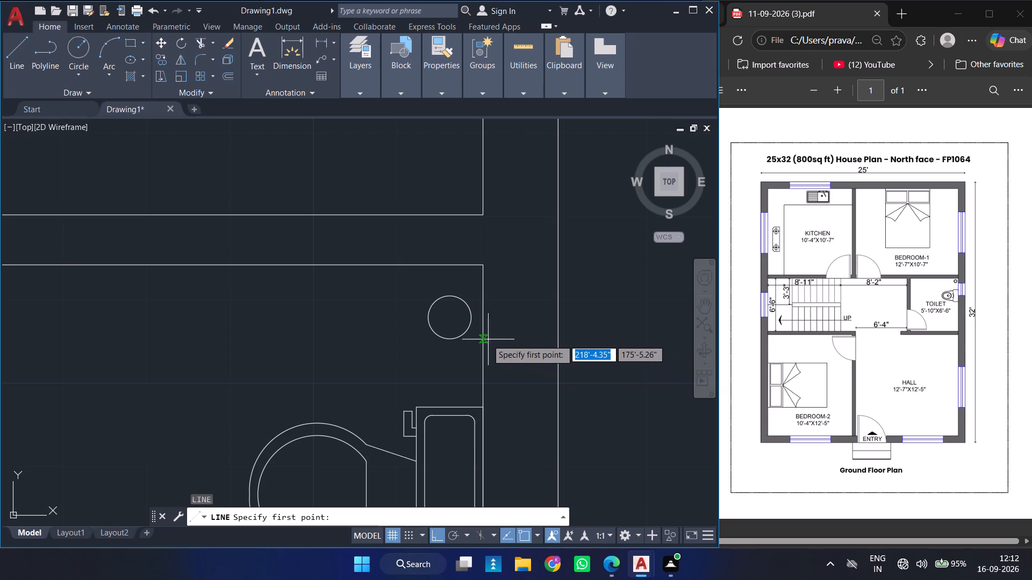
left_click(483, 338)
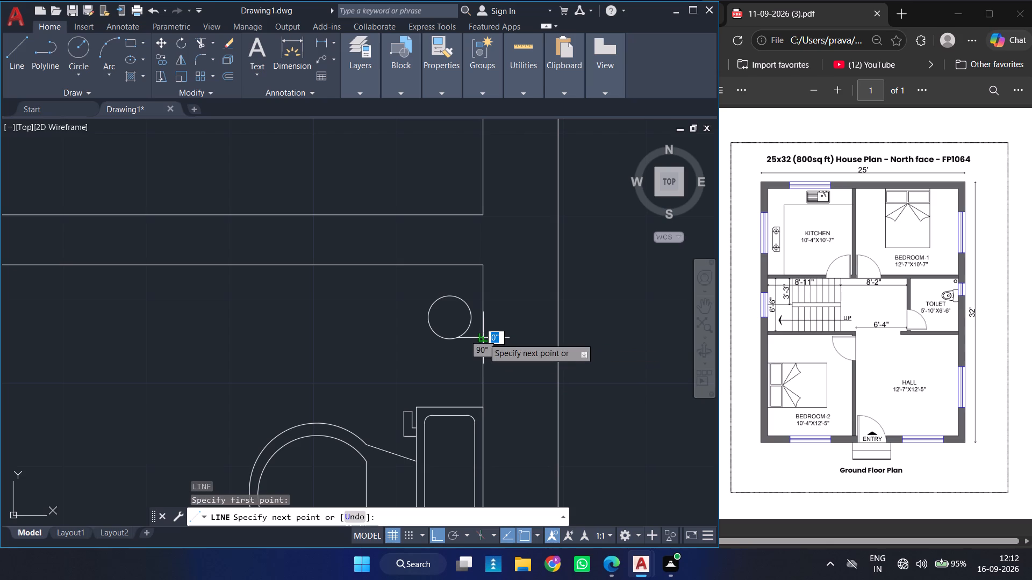
left_click(558, 336)
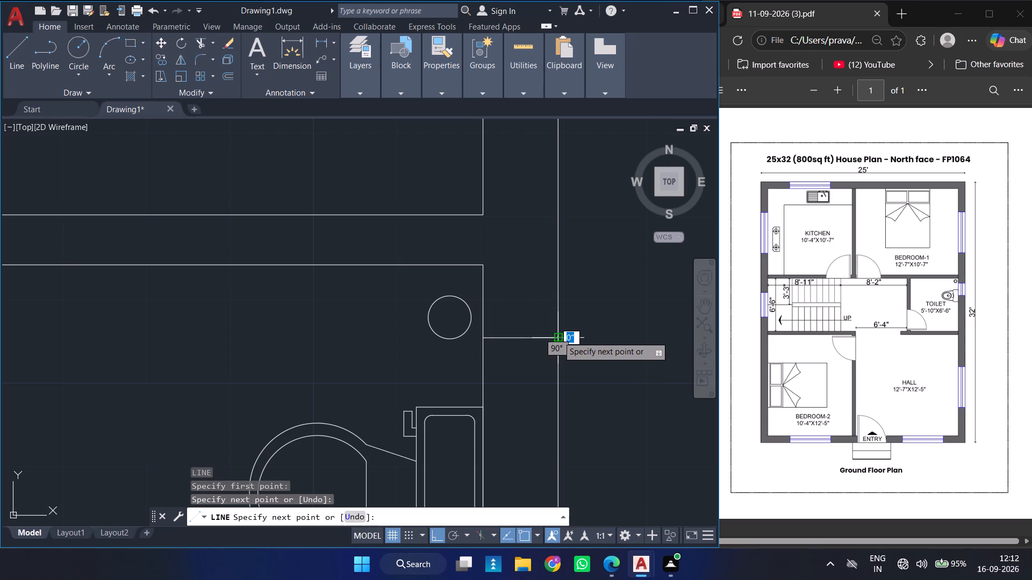
key("Return")
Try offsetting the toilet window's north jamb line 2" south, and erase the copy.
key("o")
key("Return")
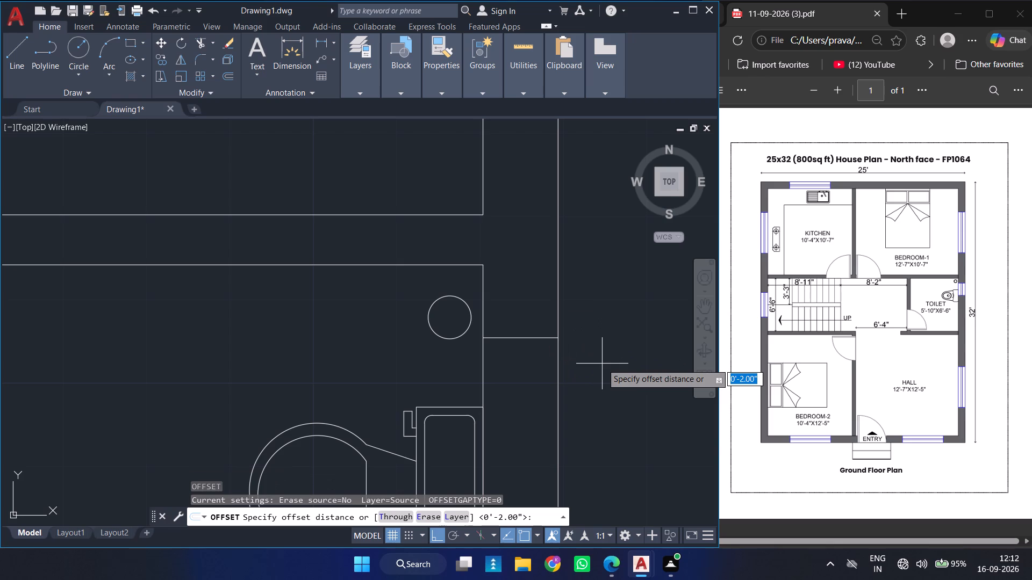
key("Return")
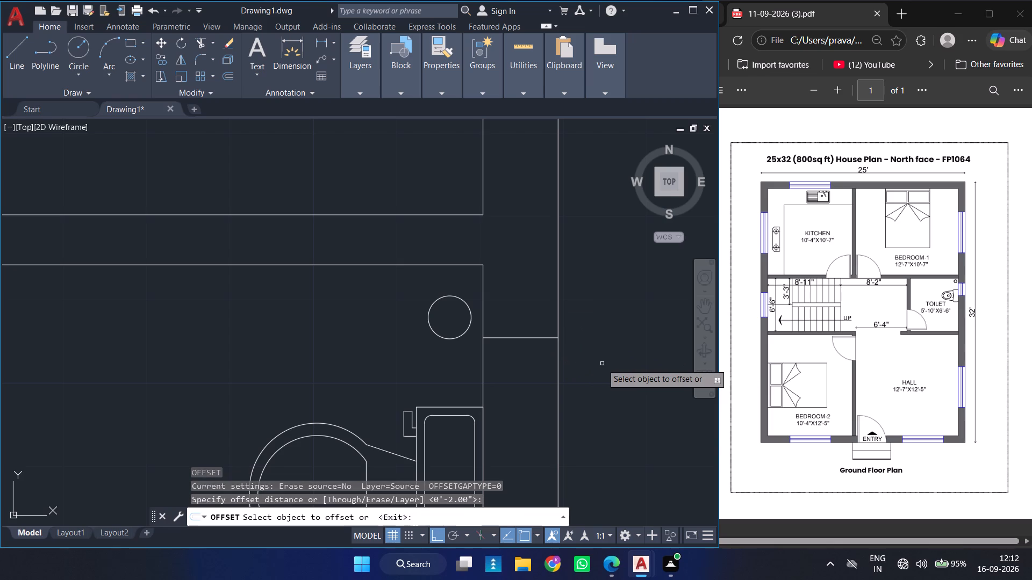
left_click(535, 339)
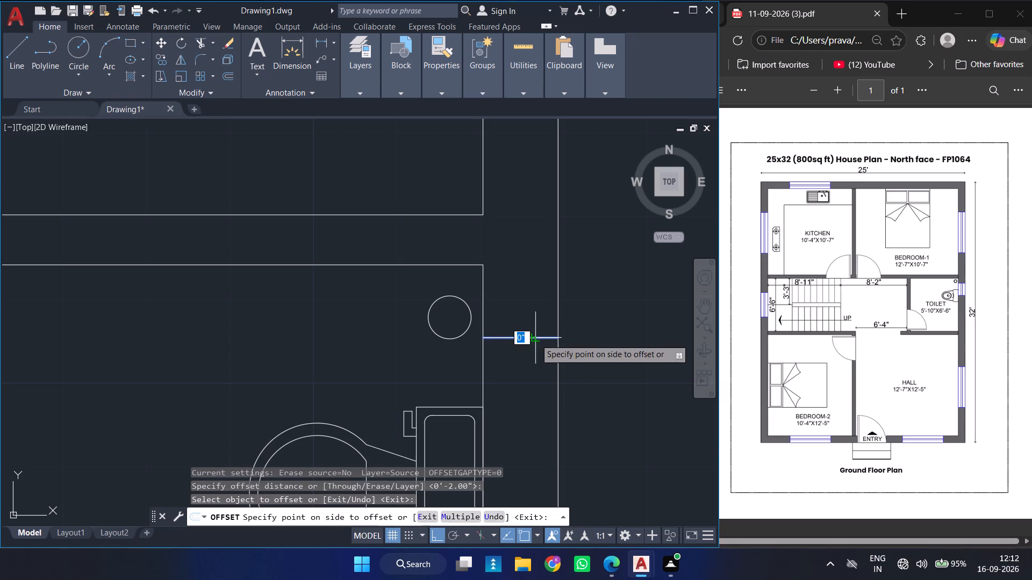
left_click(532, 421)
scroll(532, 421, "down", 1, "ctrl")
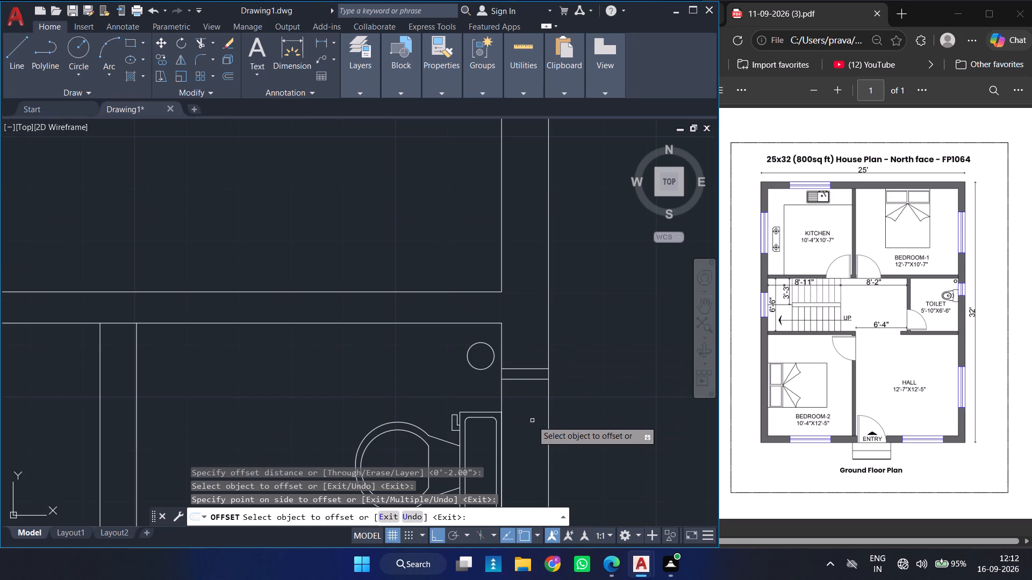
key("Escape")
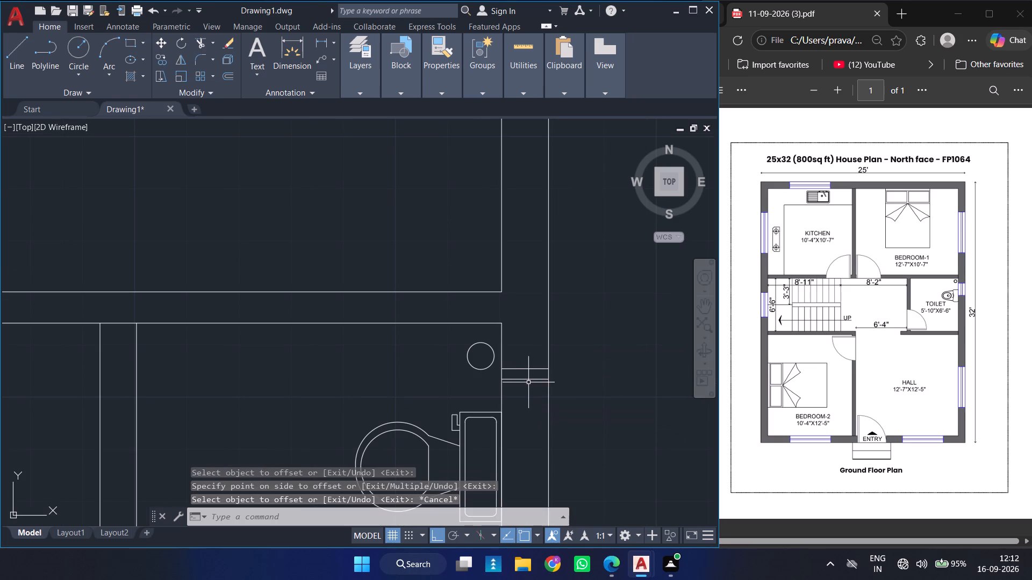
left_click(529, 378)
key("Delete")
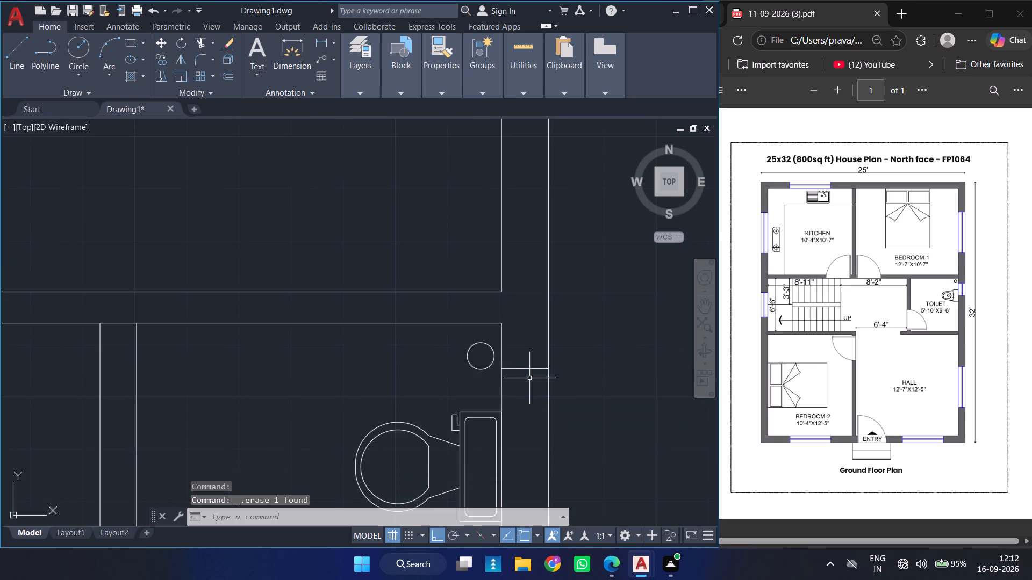
Offset the toilet window's north jamb line 1.5' south to form the south jamb.
key("o")
key("Return")
type("1.5'")
key("Return")
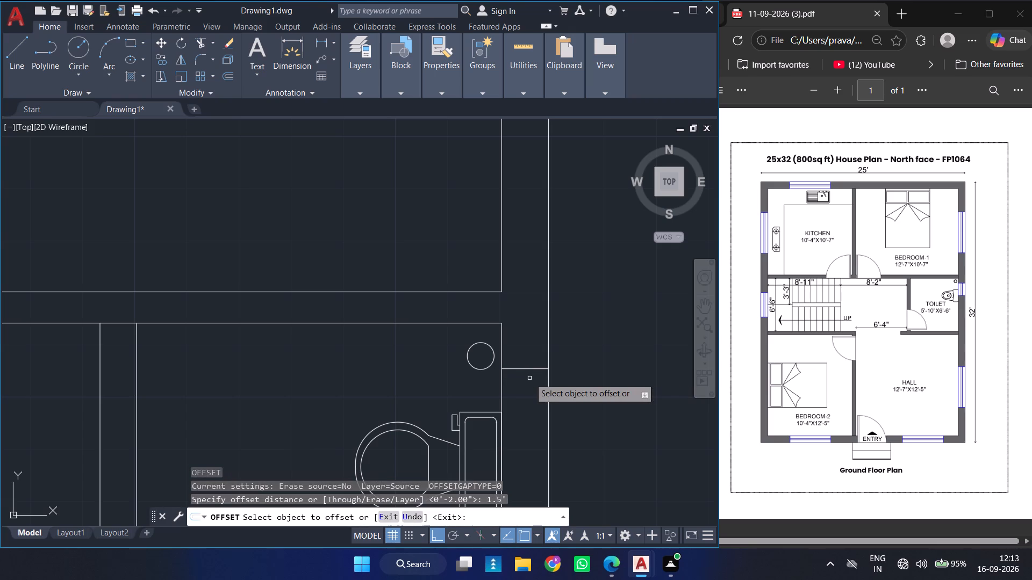
left_click(540, 369)
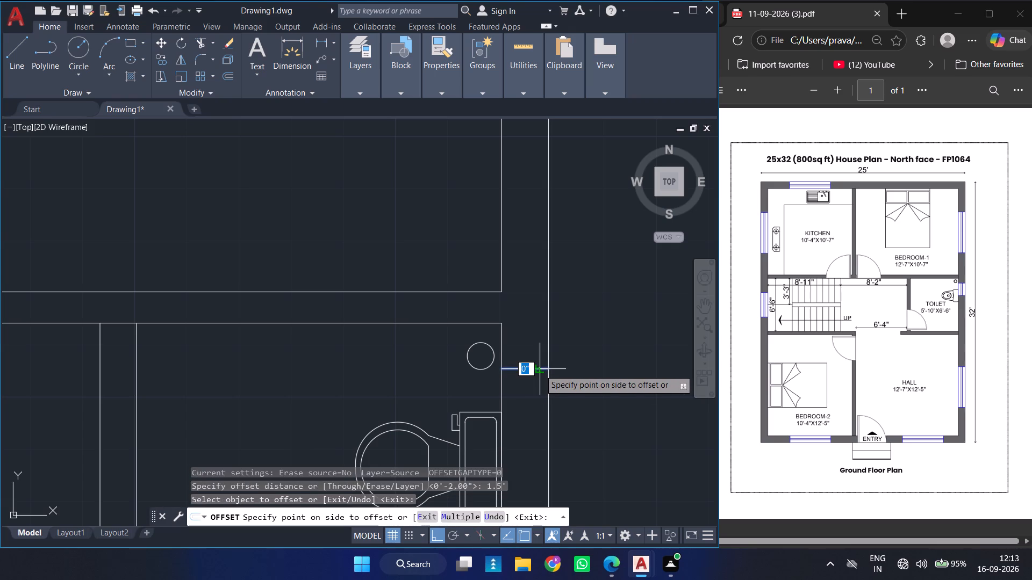
left_click(562, 451)
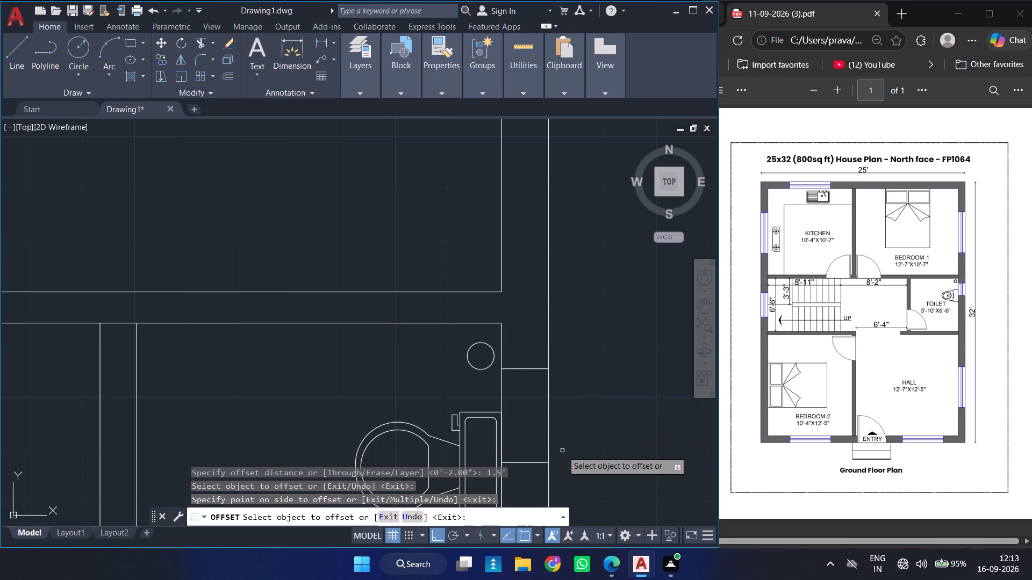
key("Escape")
Draw a vertical line between the midpoints of the toilet window's two jamb lines.
key("l")
key("Return")
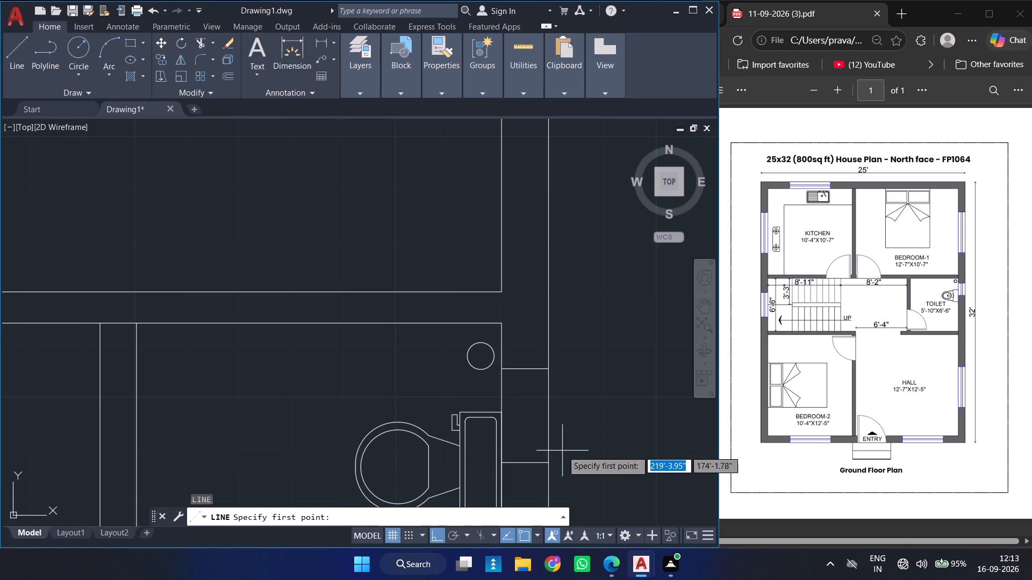
left_click(523, 370)
left_click_drag(525, 460, 584, 491)
key("Return")
Offset the toilet window's centre line 2" to both its west and east sides.
key("o")
key("Return")
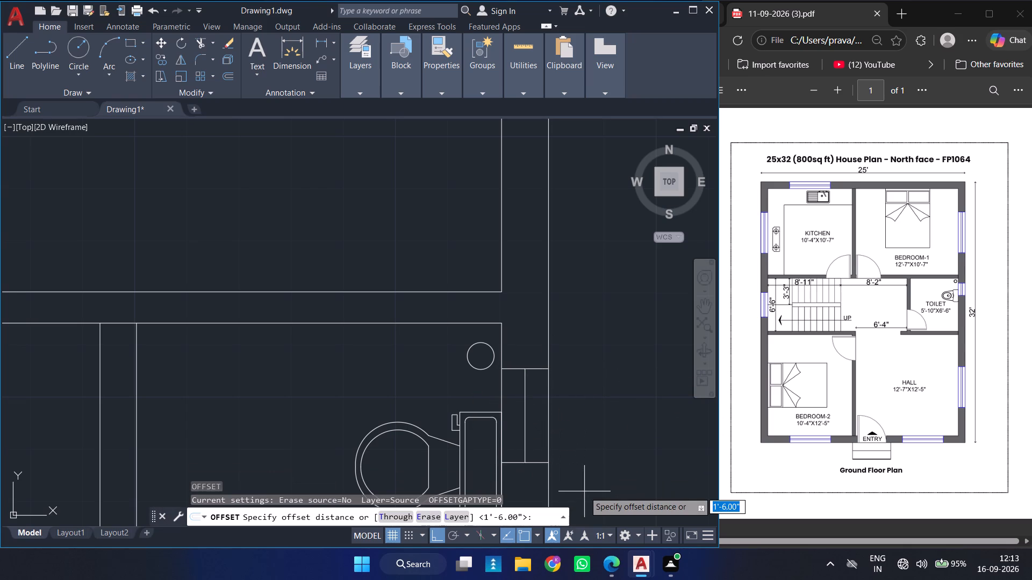
key("2")
key("Return")
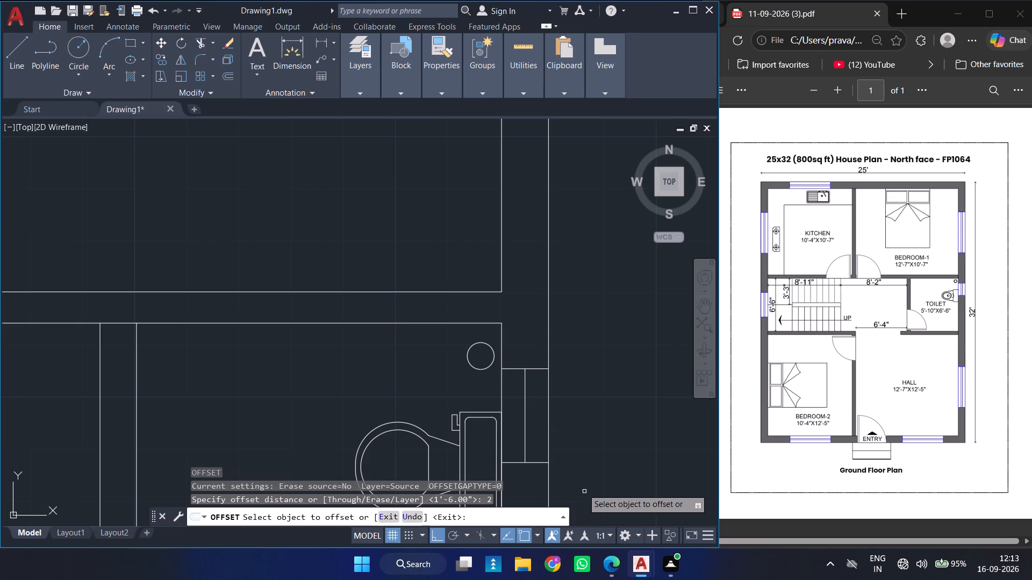
left_click(526, 441)
left_click(492, 432)
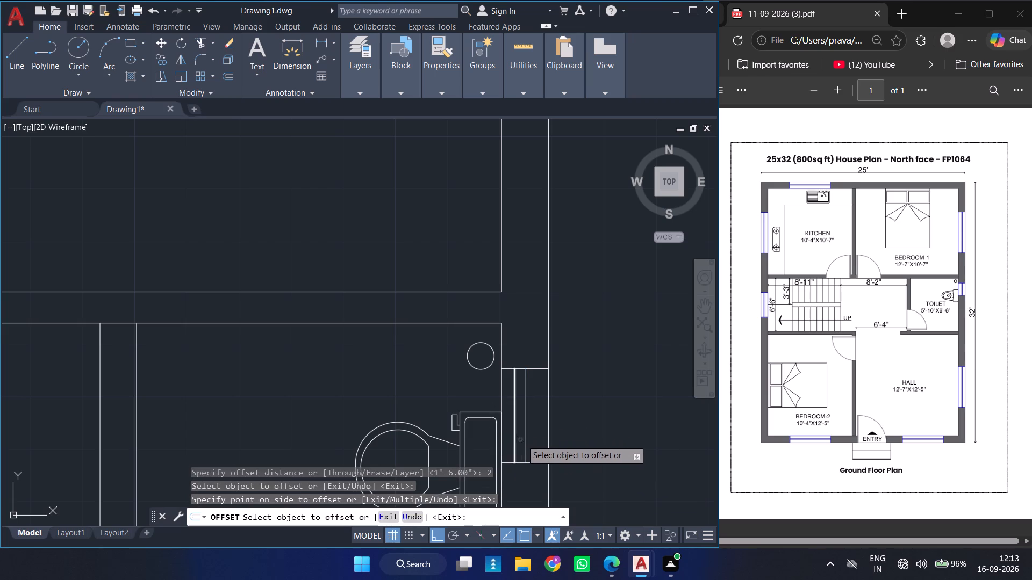
left_click(525, 443)
left_click(556, 444)
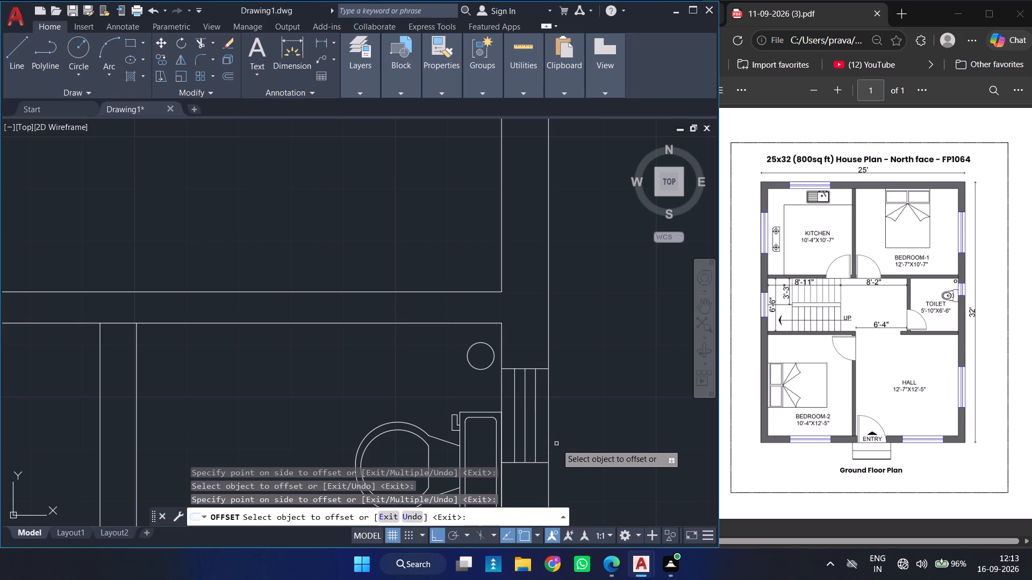
key("Return")
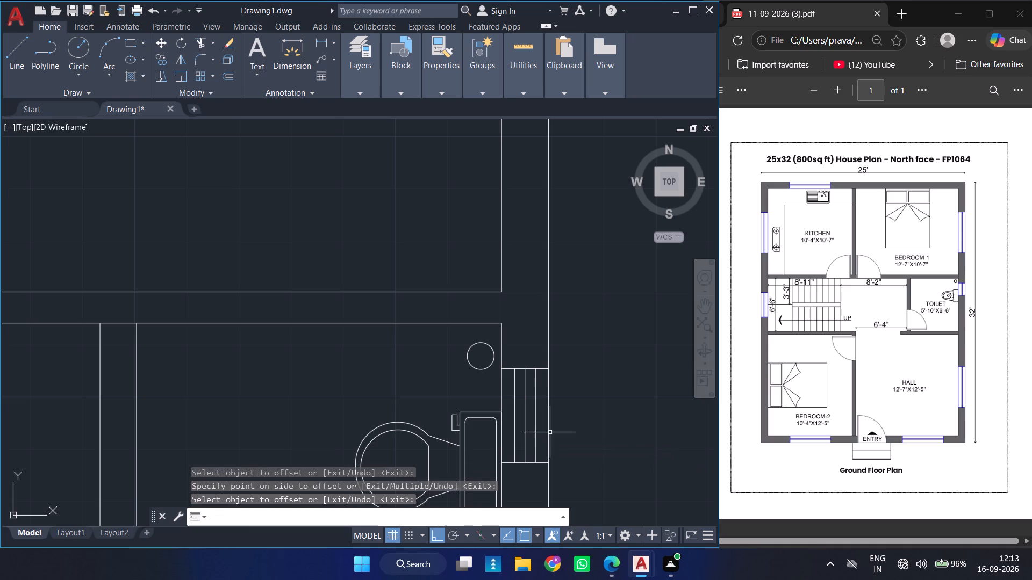
Group the toilet window's two jamb lines and three glazing lines.
left_click(476, 358)
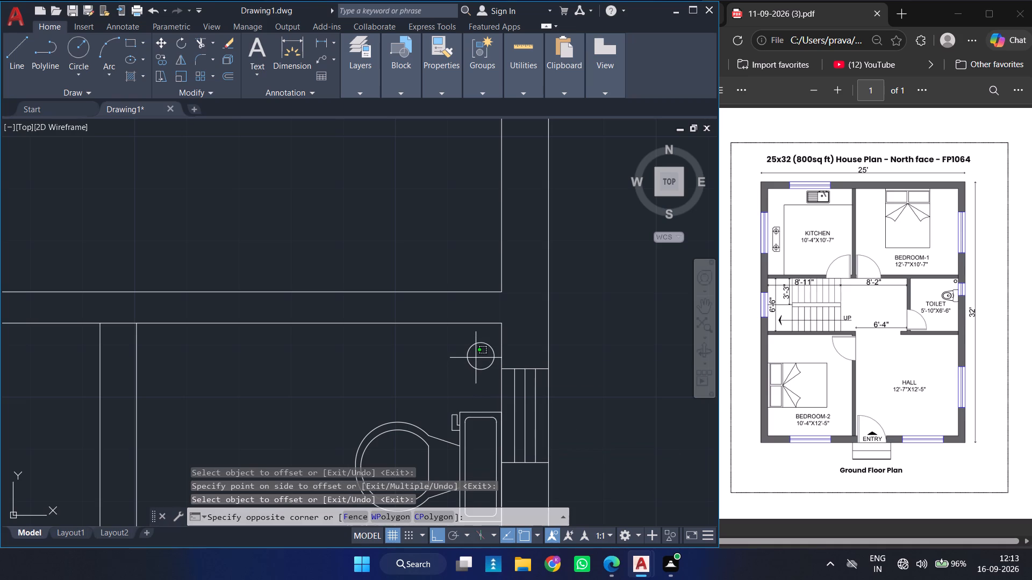
left_click(596, 488)
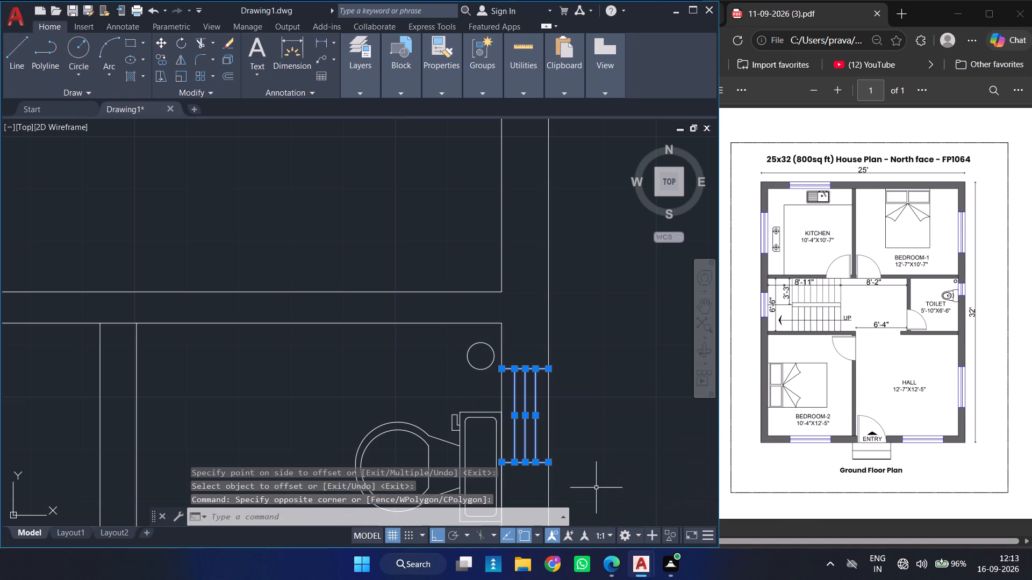
key("g")
key("Return")
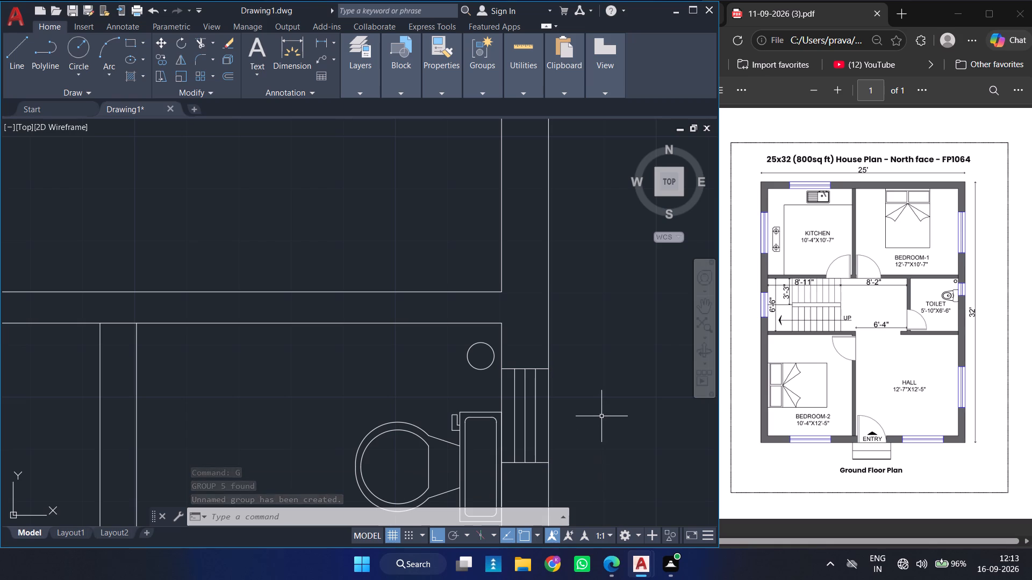
Offset the staircase area's west inner wall line 3'3" east to mark the stair landing edge.
scroll(600, 415, "down", 2, "ctrl")
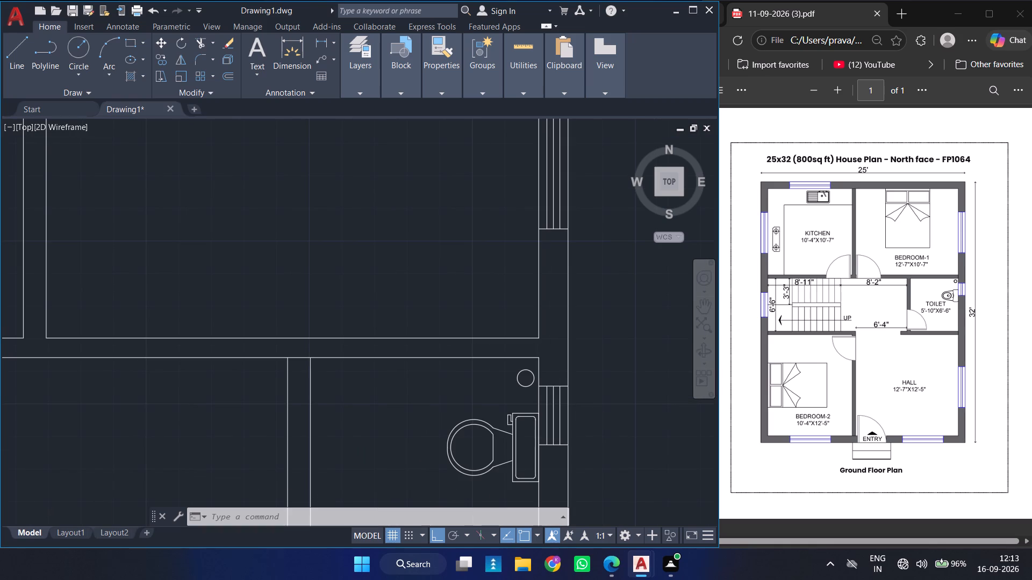
scroll(600, 415, "down", 3, "ctrl")
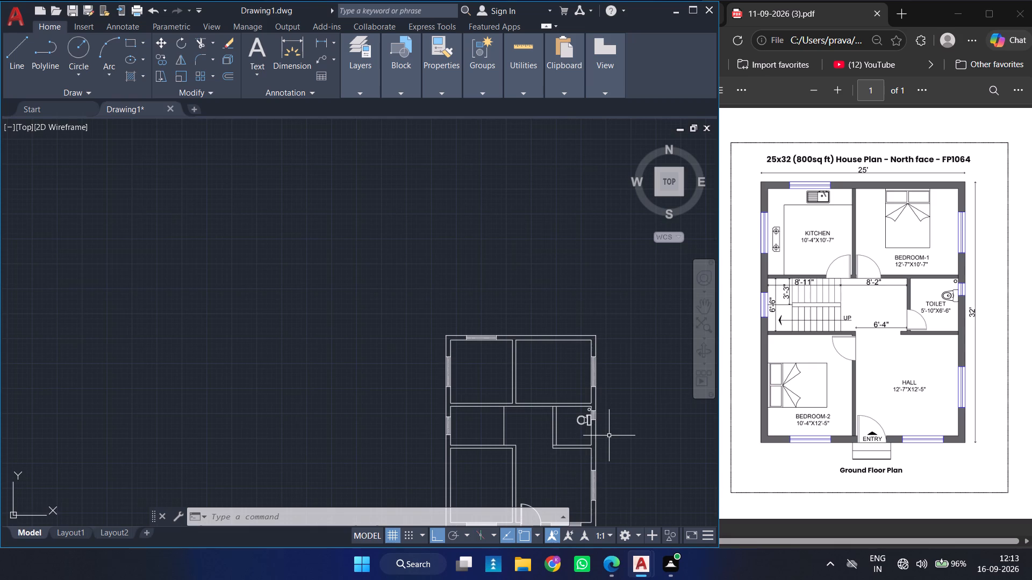
scroll(609, 436, "down", 1, "ctrl")
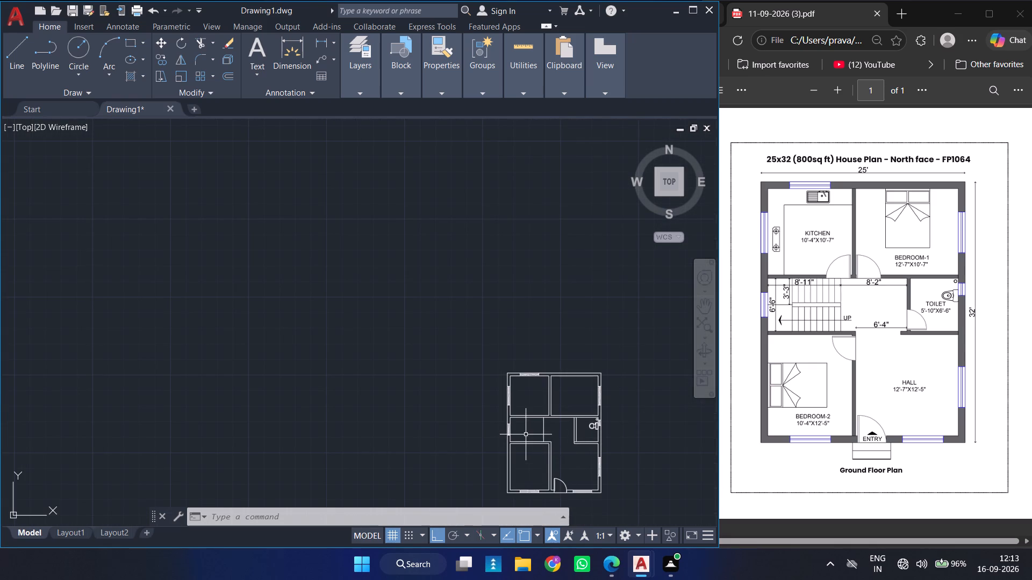
scroll(526, 434, "up", 2, "ctrl")
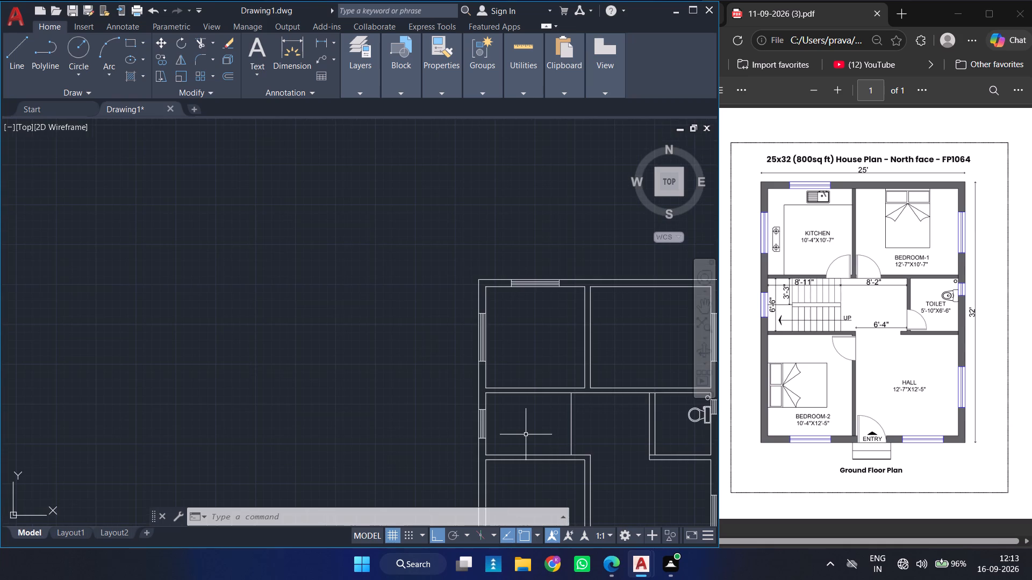
scroll(526, 434, "up", 3, "ctrl")
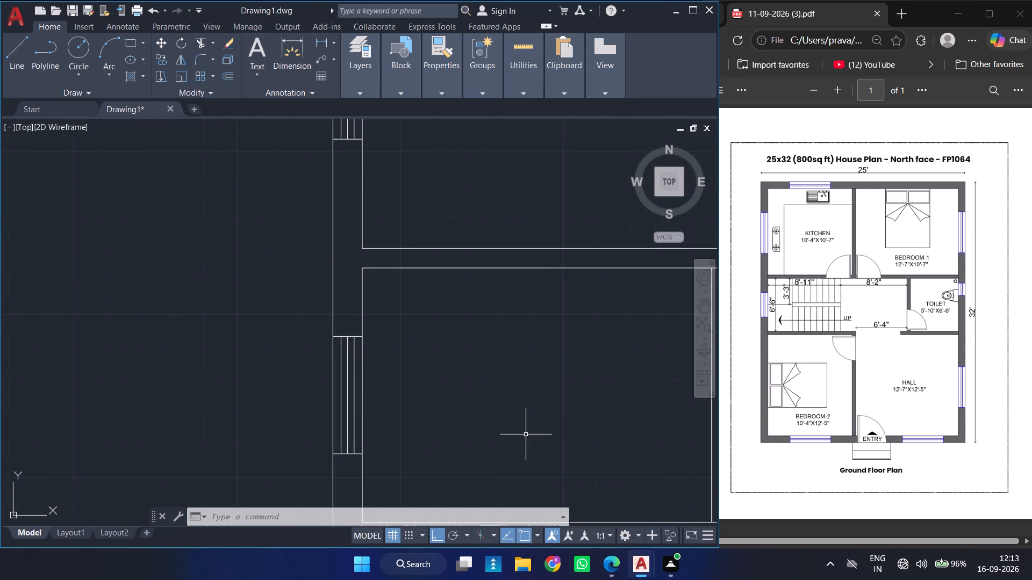
scroll(526, 434, "down", 1, "ctrl")
key("o")
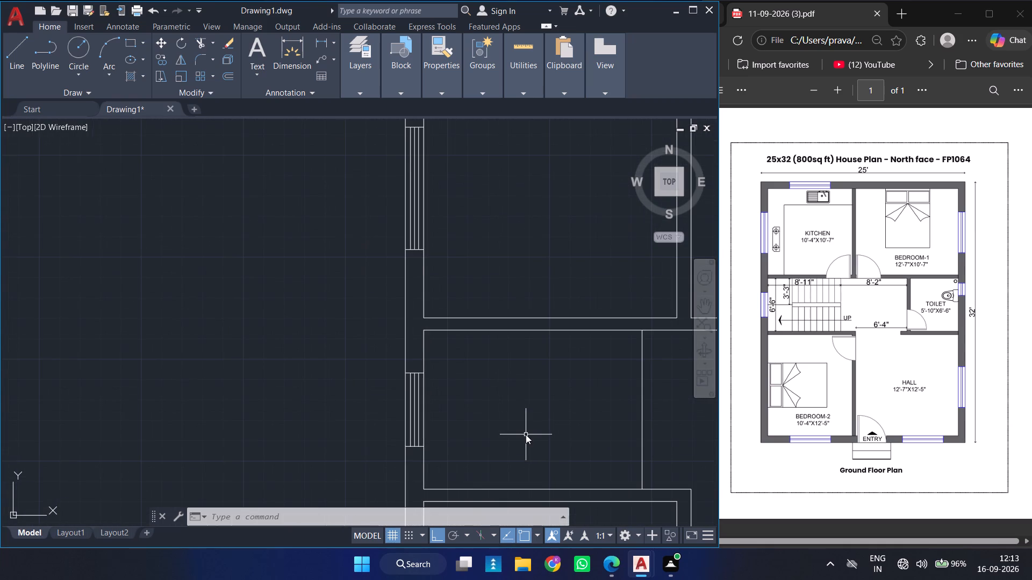
key("Return")
type("3'3")
key("Return")
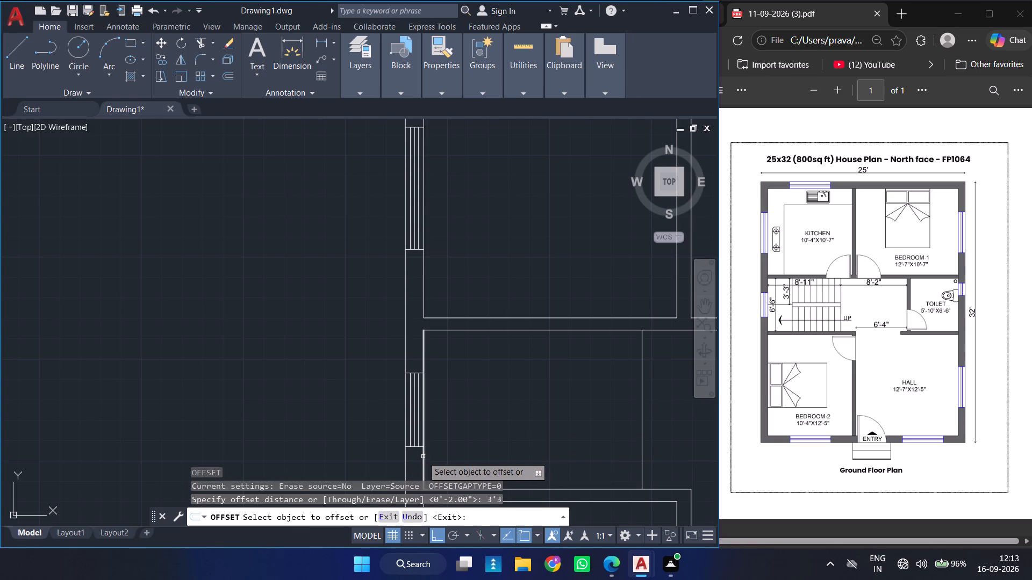
left_click(423, 456)
left_click(540, 458)
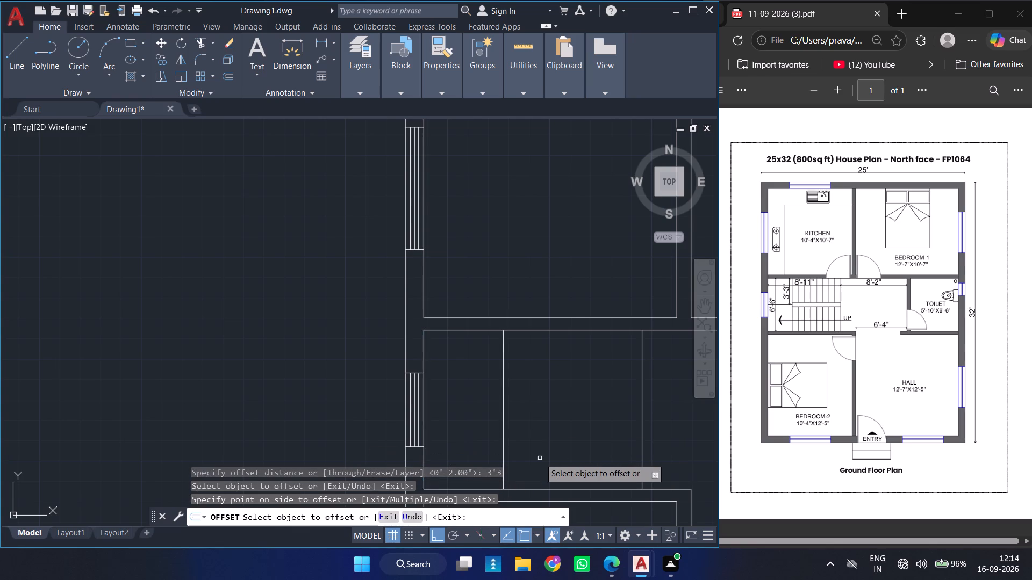
key("Escape")
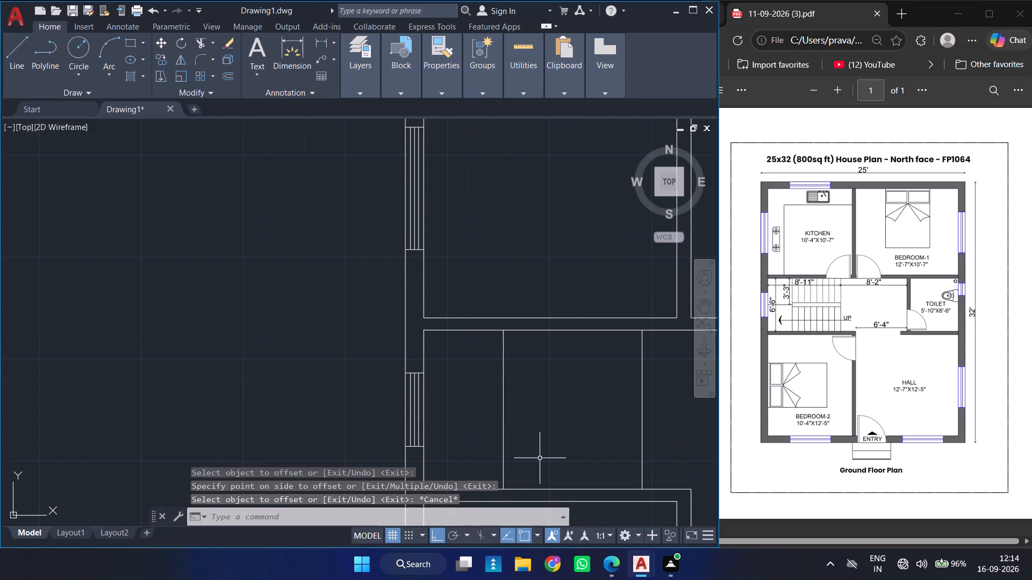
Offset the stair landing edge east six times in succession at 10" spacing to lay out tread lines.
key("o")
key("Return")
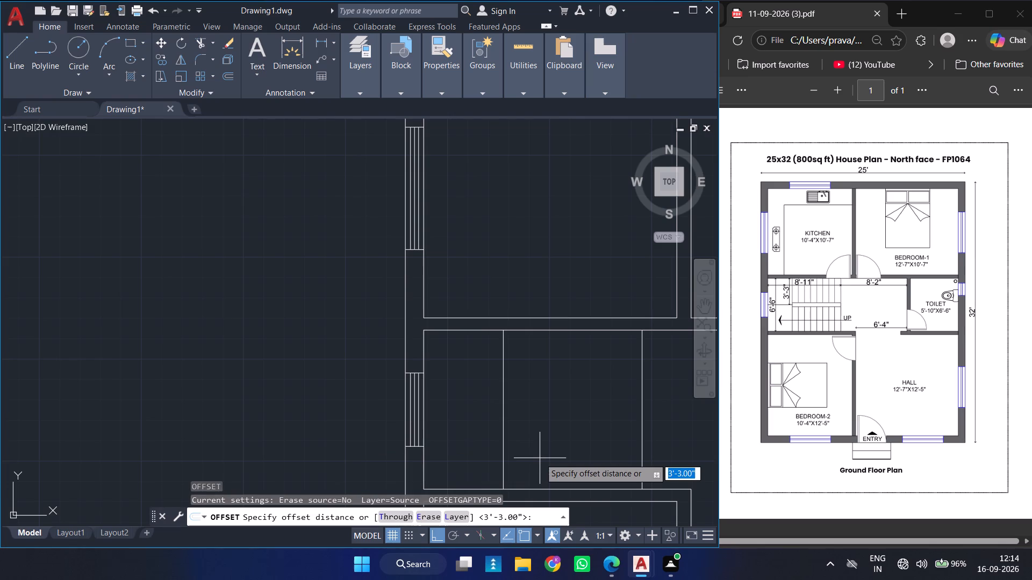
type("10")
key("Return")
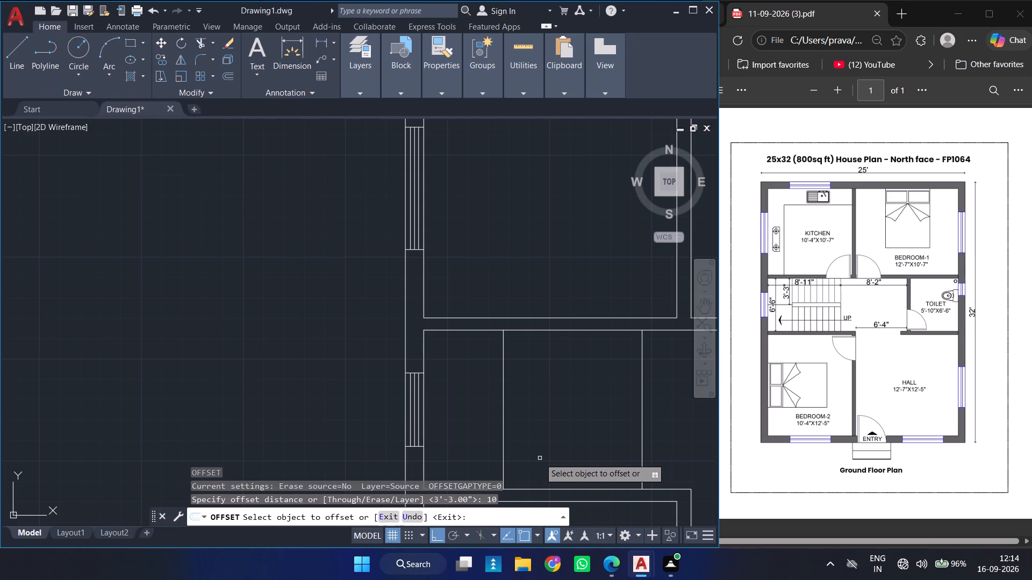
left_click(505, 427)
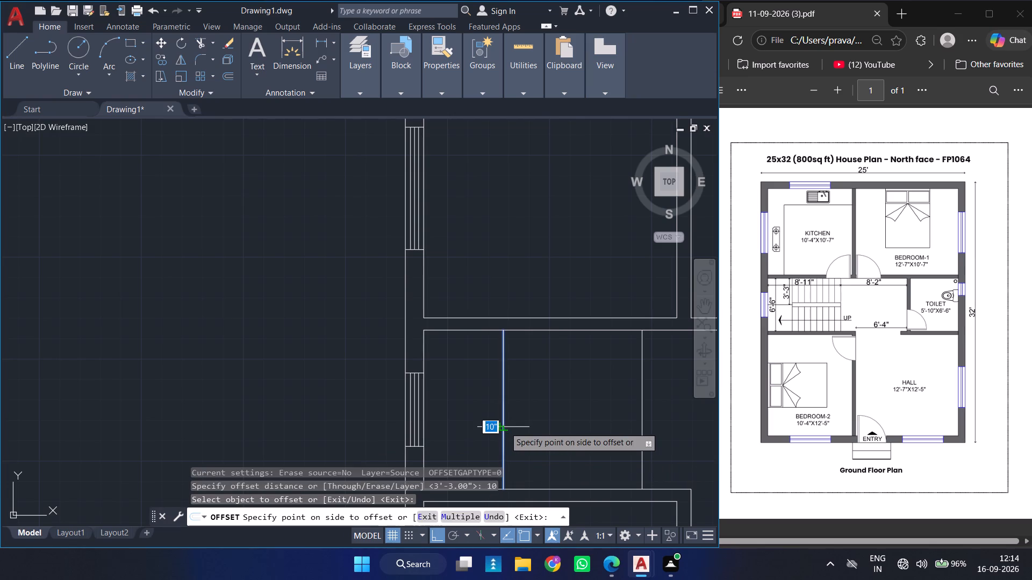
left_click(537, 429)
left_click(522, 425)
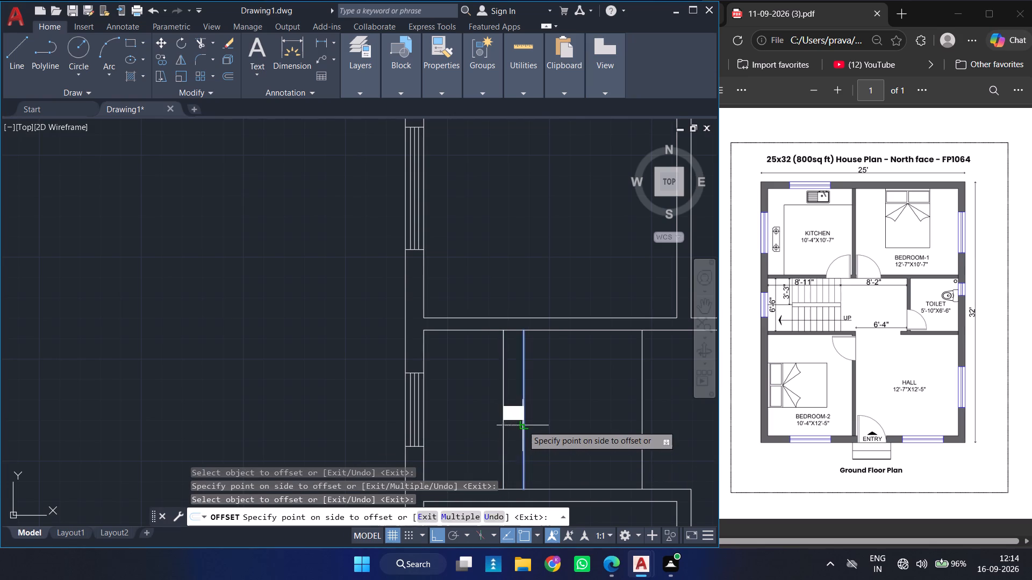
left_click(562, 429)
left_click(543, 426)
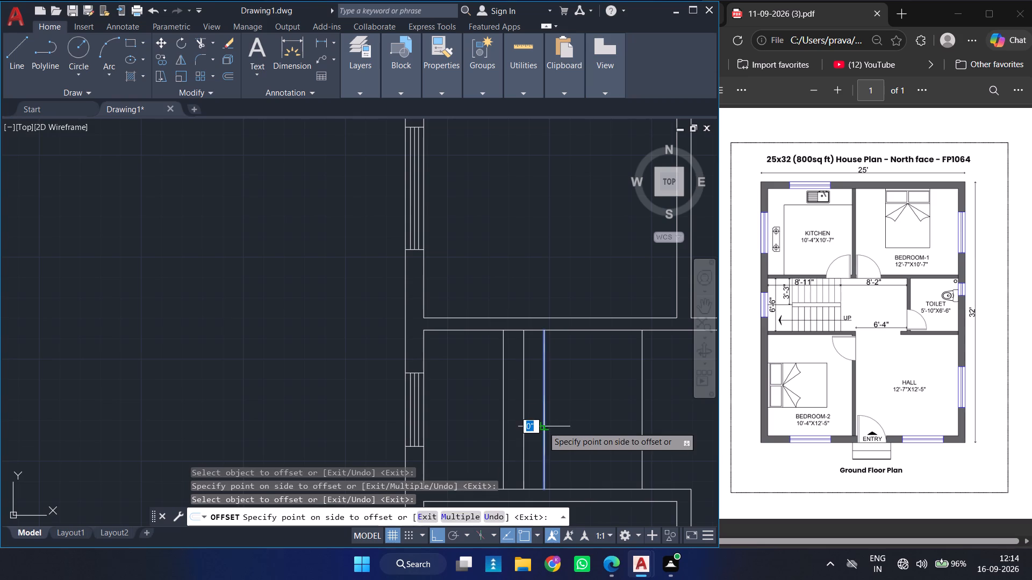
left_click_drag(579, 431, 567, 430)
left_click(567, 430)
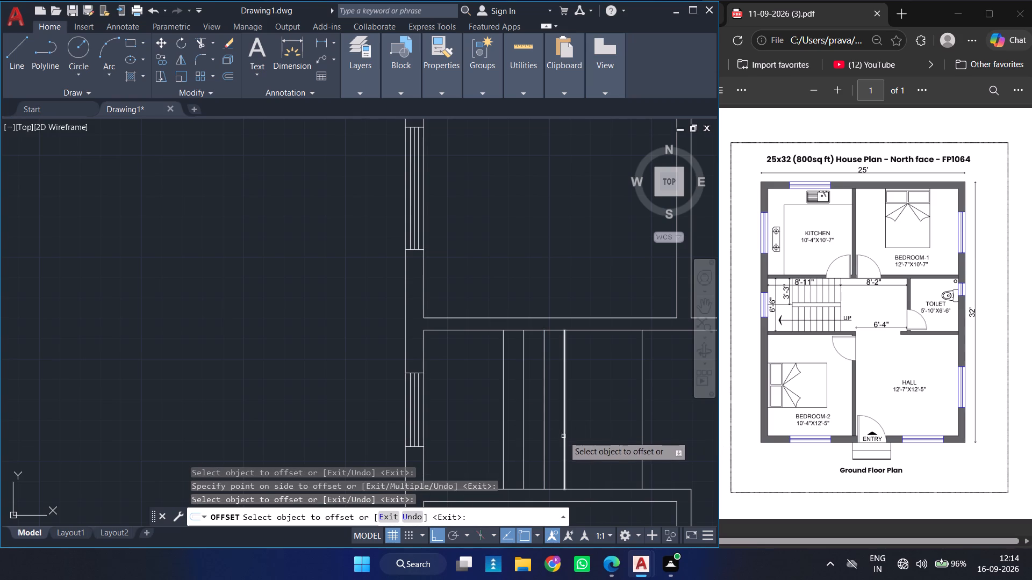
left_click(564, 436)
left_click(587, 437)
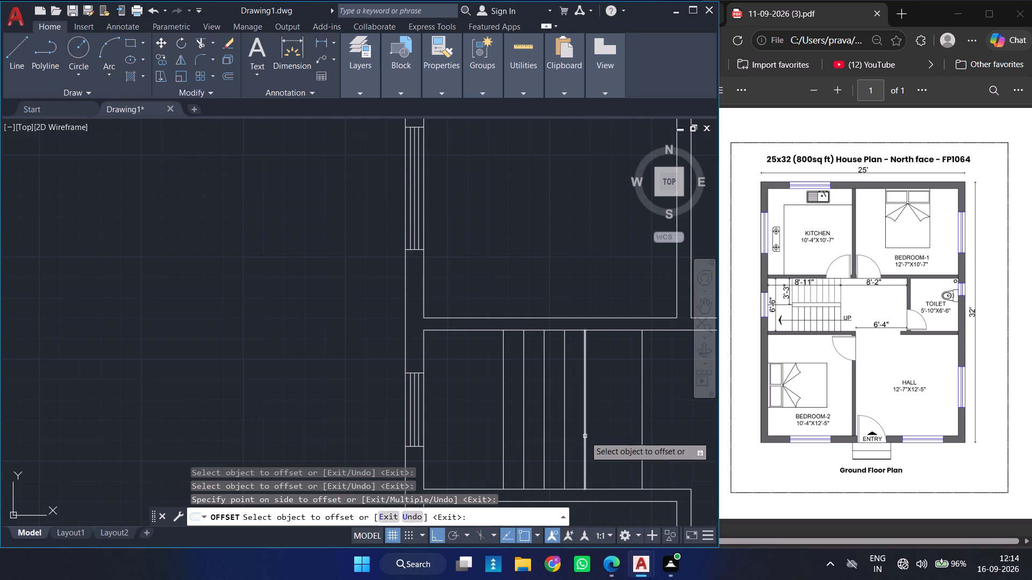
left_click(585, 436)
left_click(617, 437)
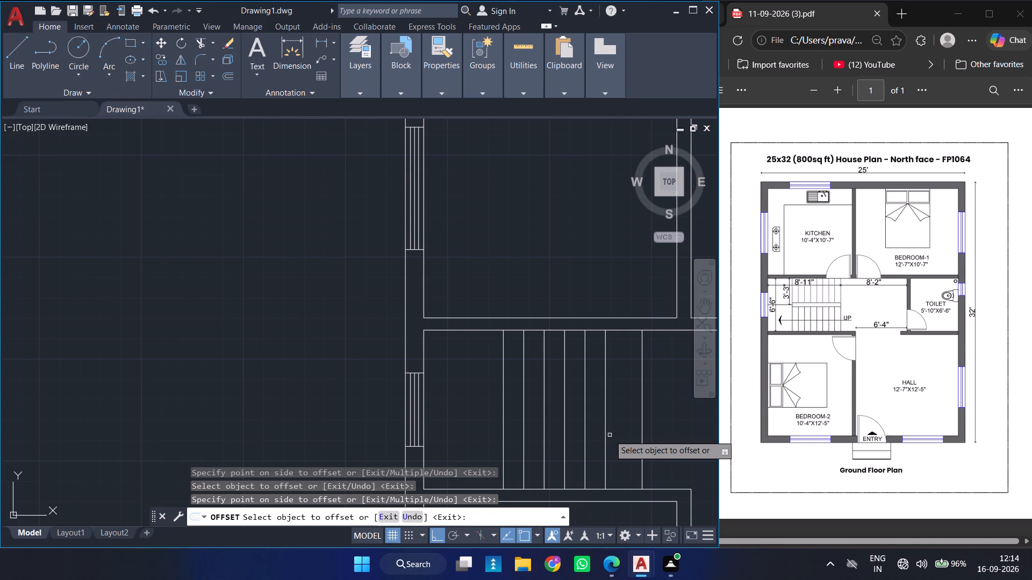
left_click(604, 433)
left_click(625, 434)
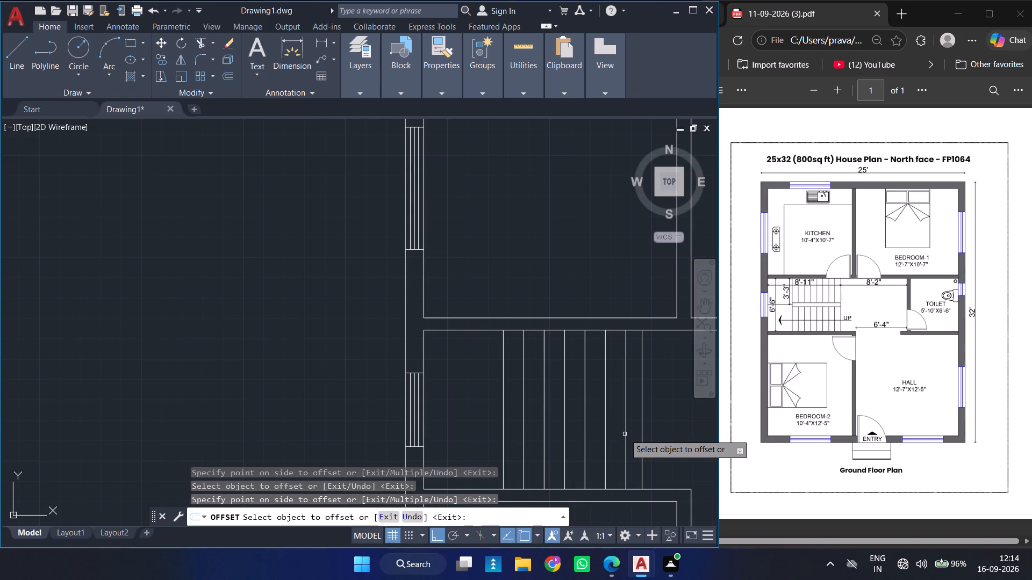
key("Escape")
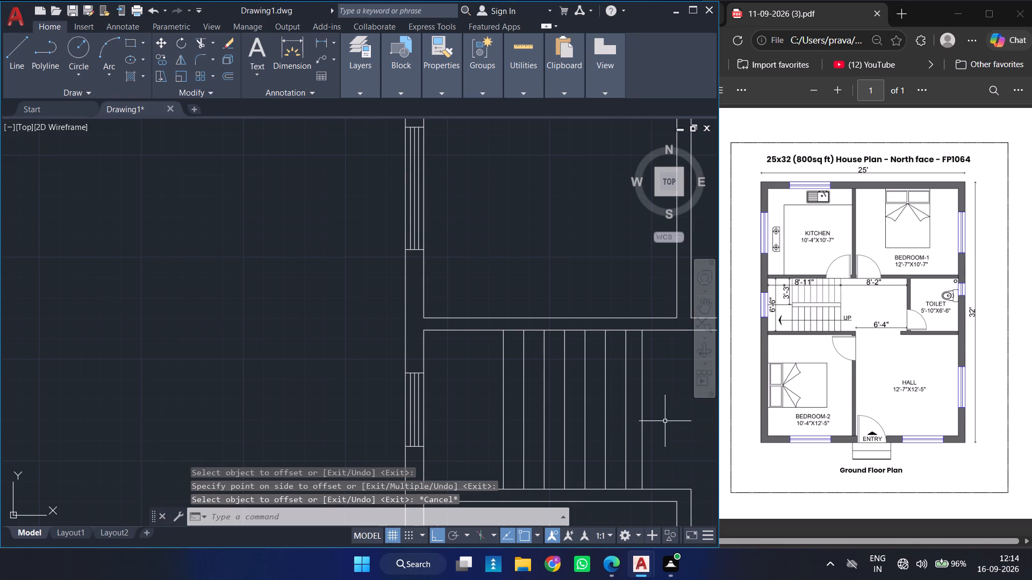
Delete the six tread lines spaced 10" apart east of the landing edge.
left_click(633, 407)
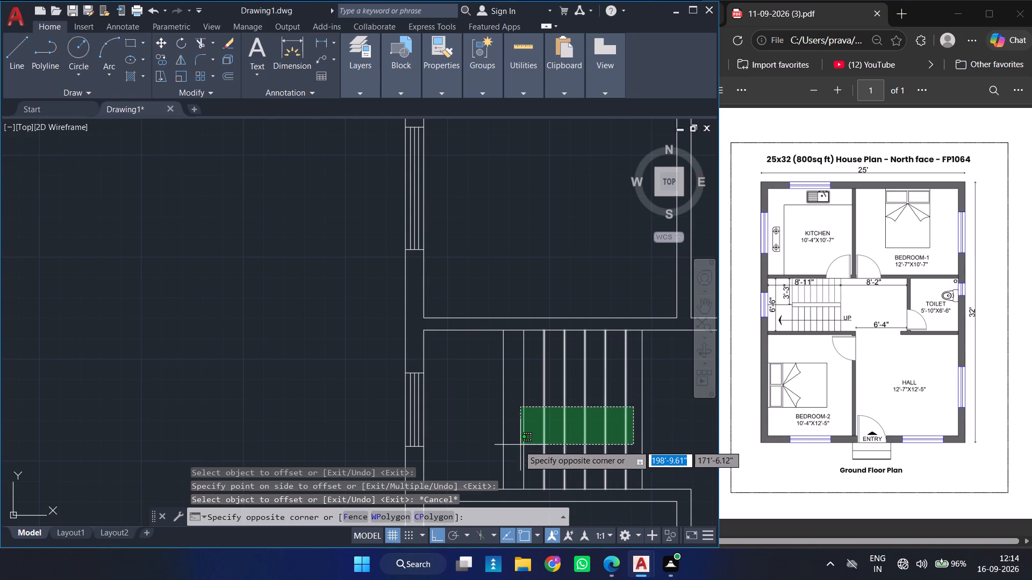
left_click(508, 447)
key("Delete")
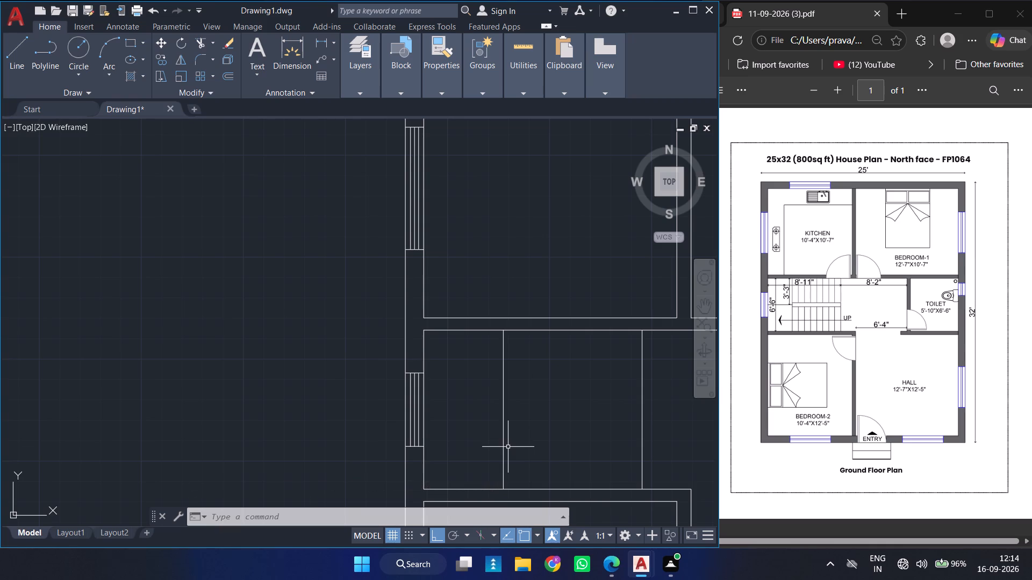
Copy the landing edge line as a fitted array of 9 items, ending on the staircase's east boundary line.
left_click(508, 447)
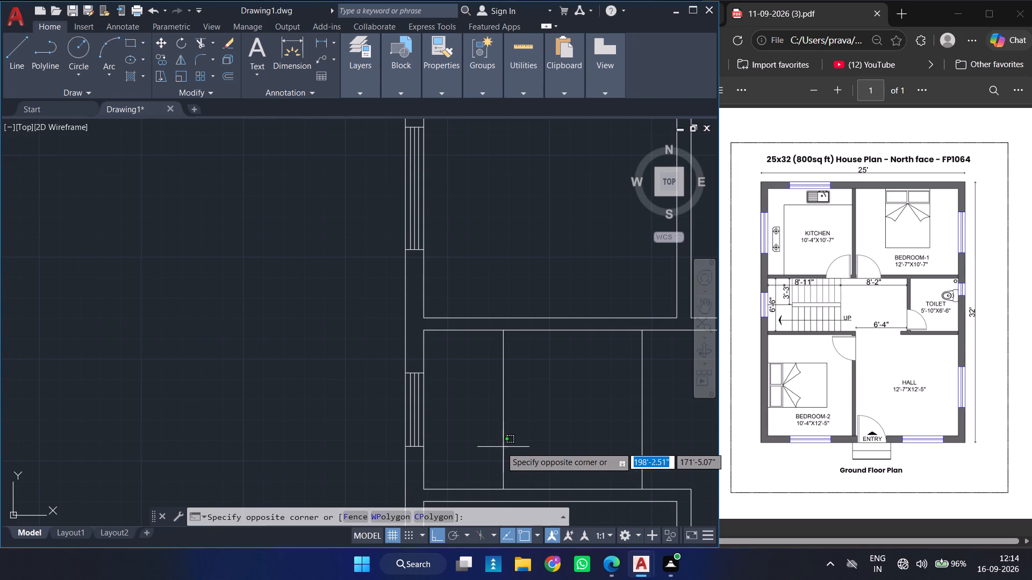
left_click(488, 446)
type("CO")
key("Return")
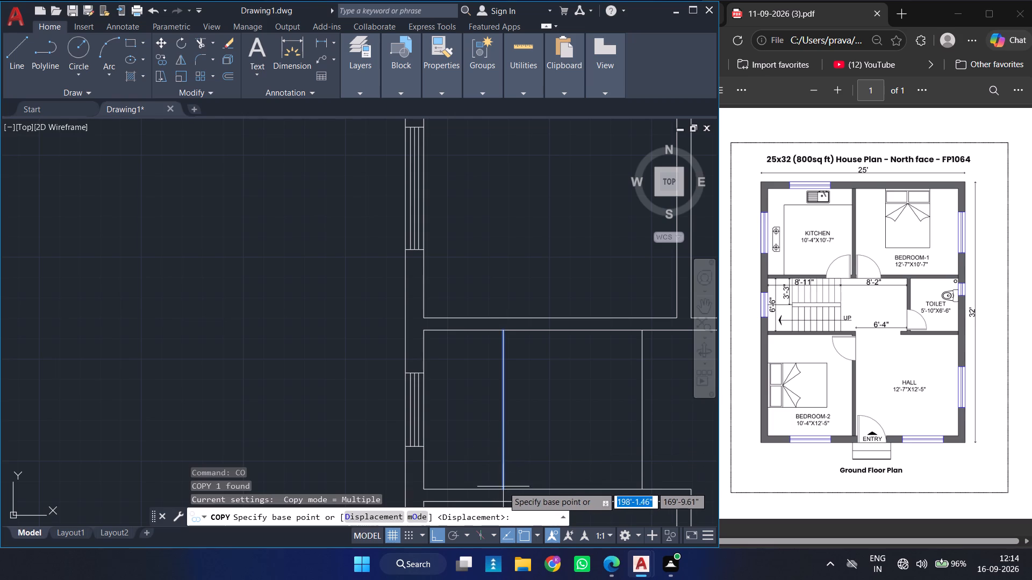
left_click(501, 488)
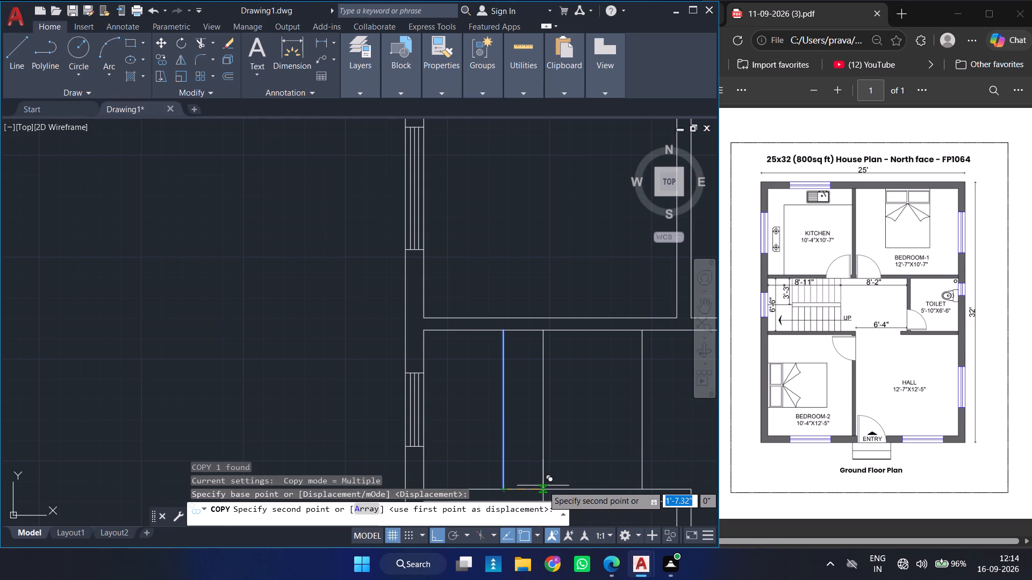
key("a")
key("Return")
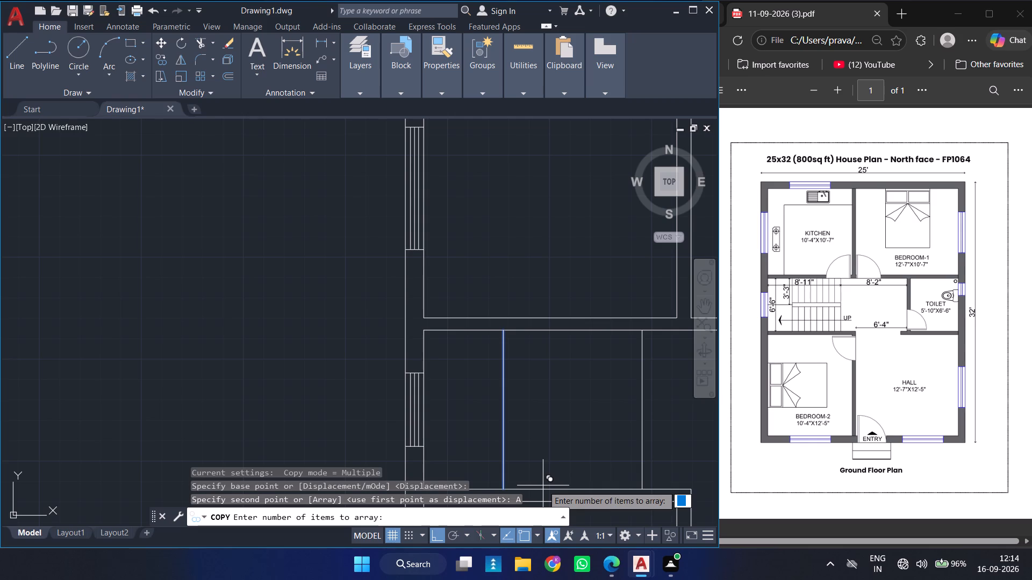
key("9")
key("Return")
key("f")
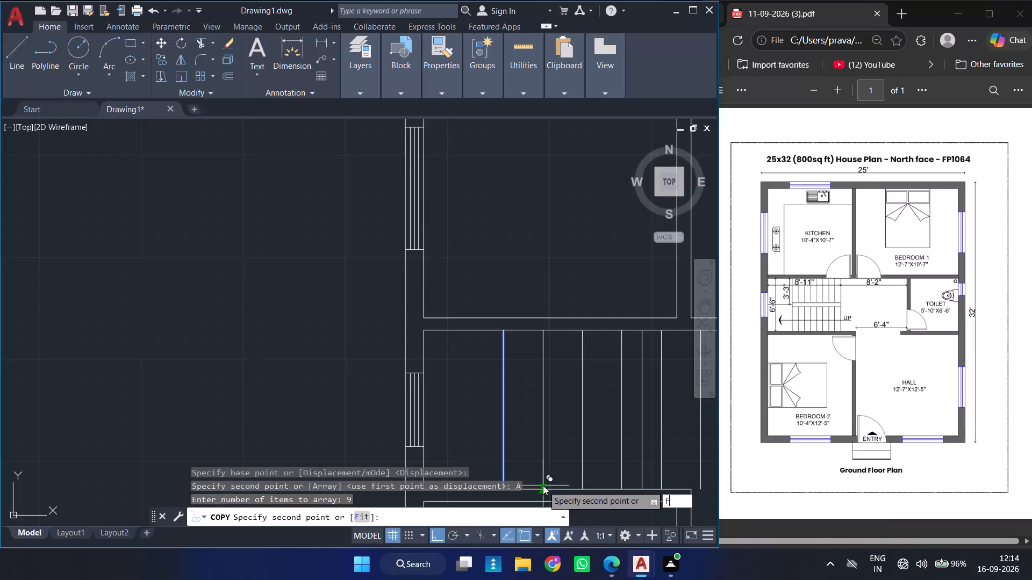
key("Return")
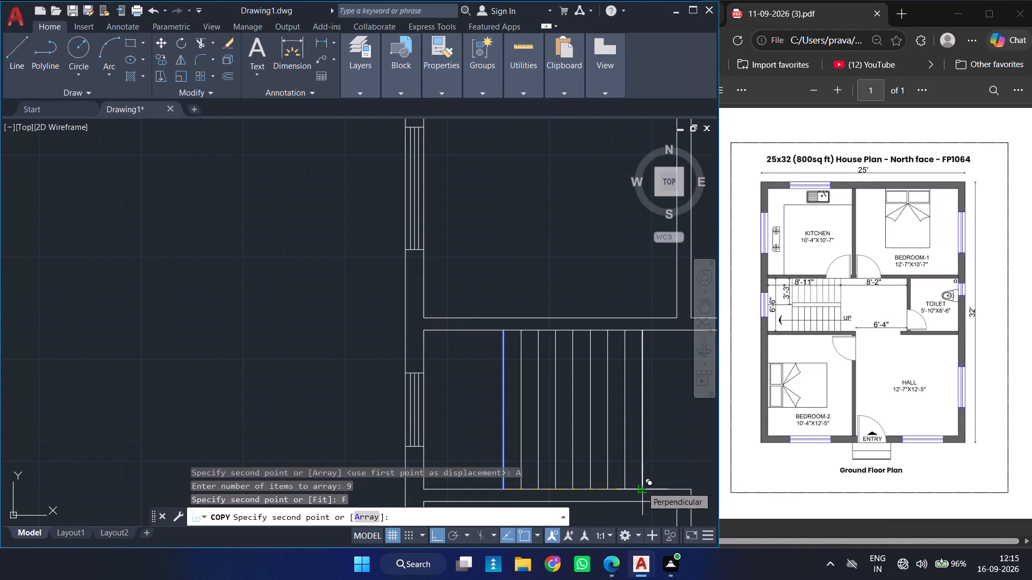
left_click(642, 487)
key("Return")
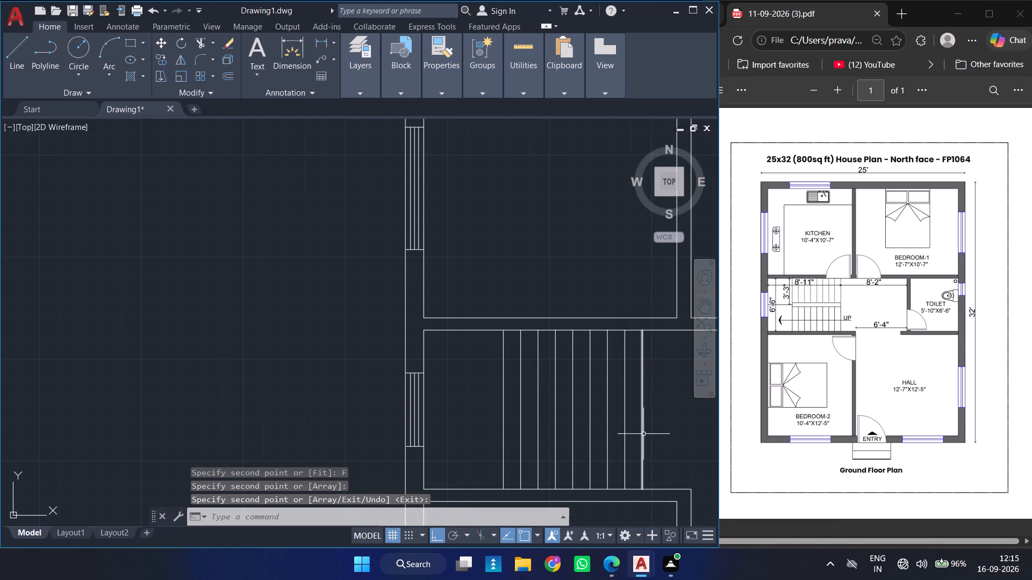
Delete one of the overlapping lines at the east end of the staircase.
left_click(643, 434)
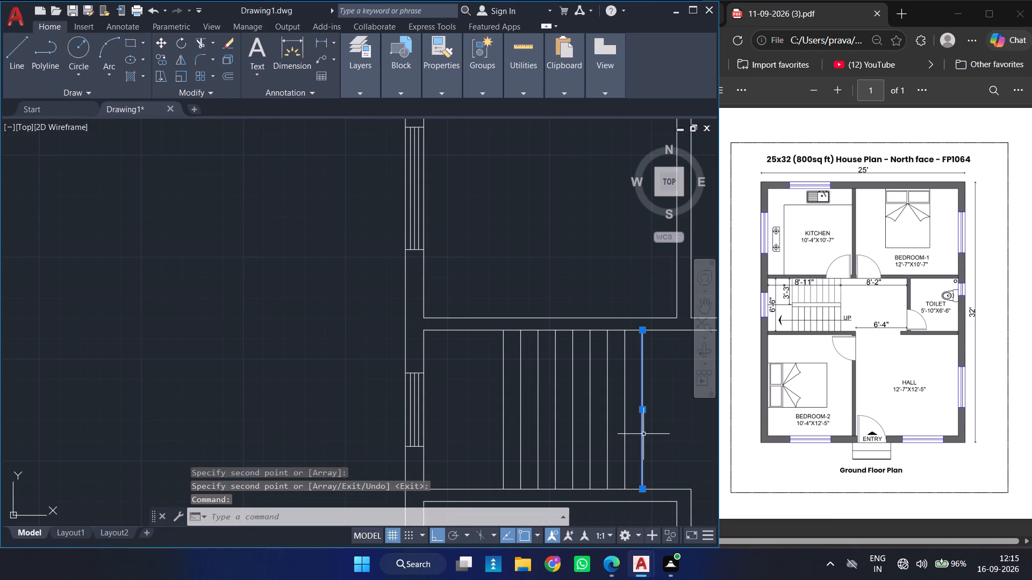
key("Delete")
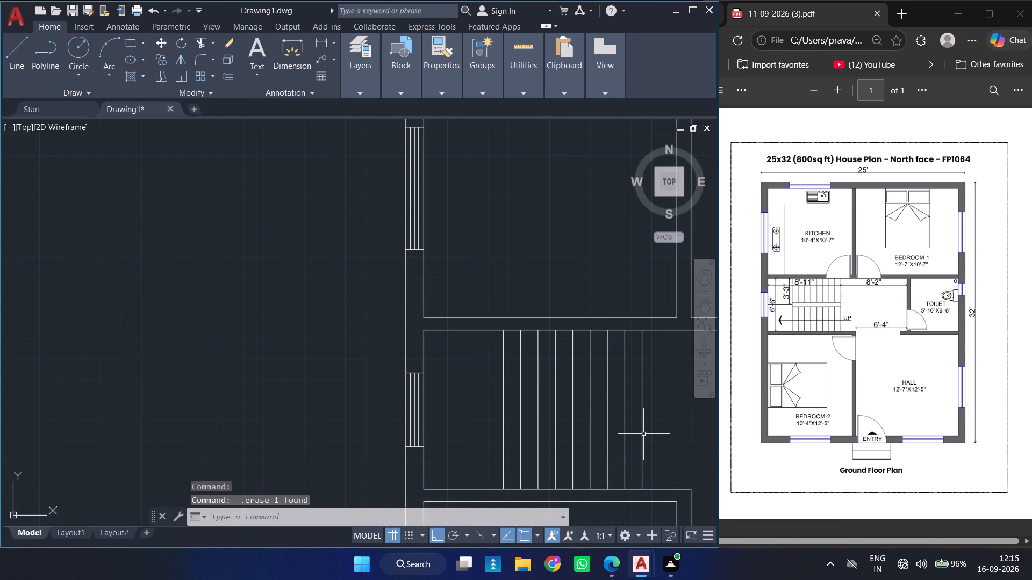
Offset the staircase area's south inner wall line 3'3" north to mark the centre line between the flights.
key("o")
key("Return")
type("3'3")
key("Return")
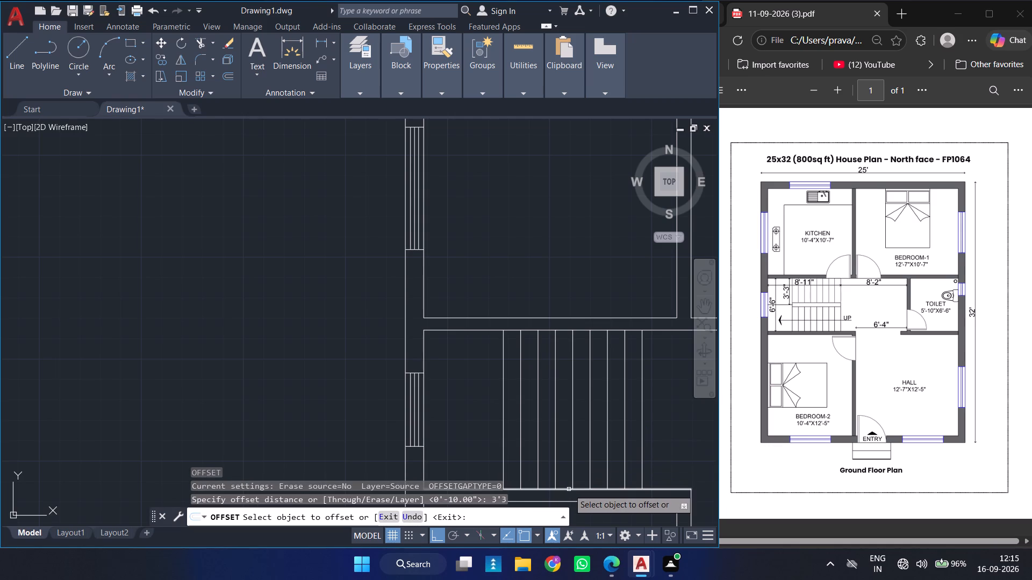
left_click(569, 489)
left_click(563, 423)
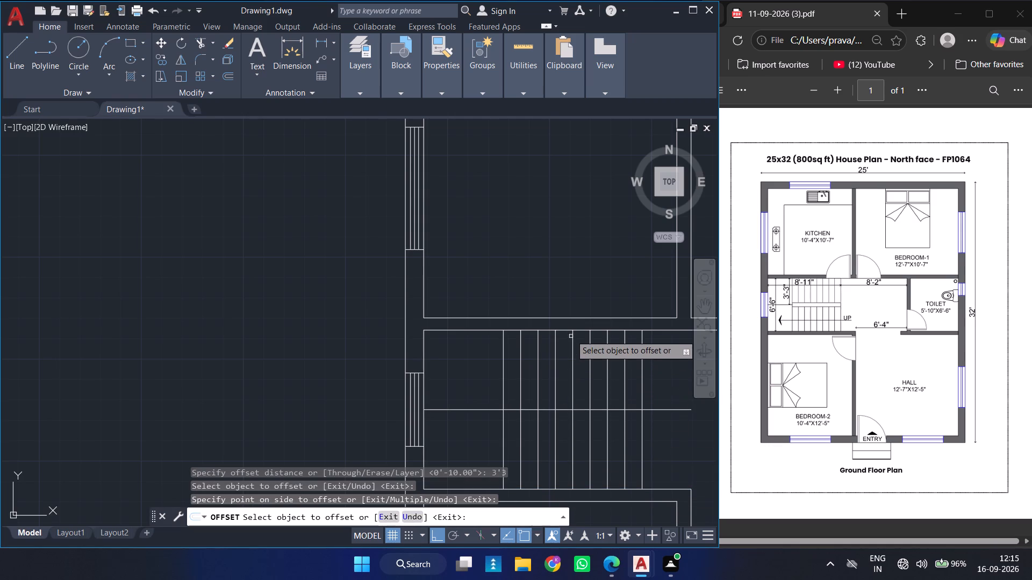
left_click(568, 330)
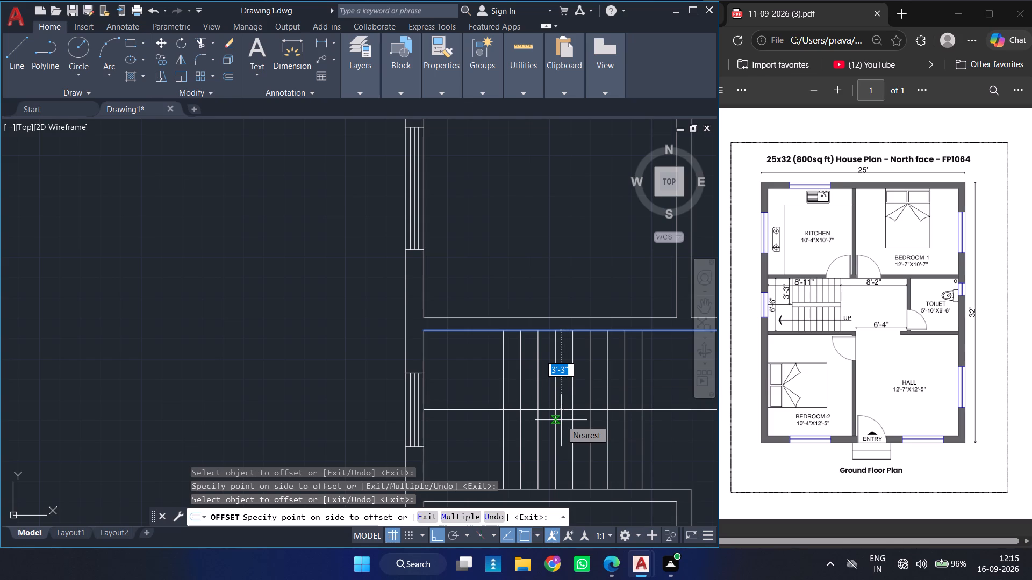
key("Escape")
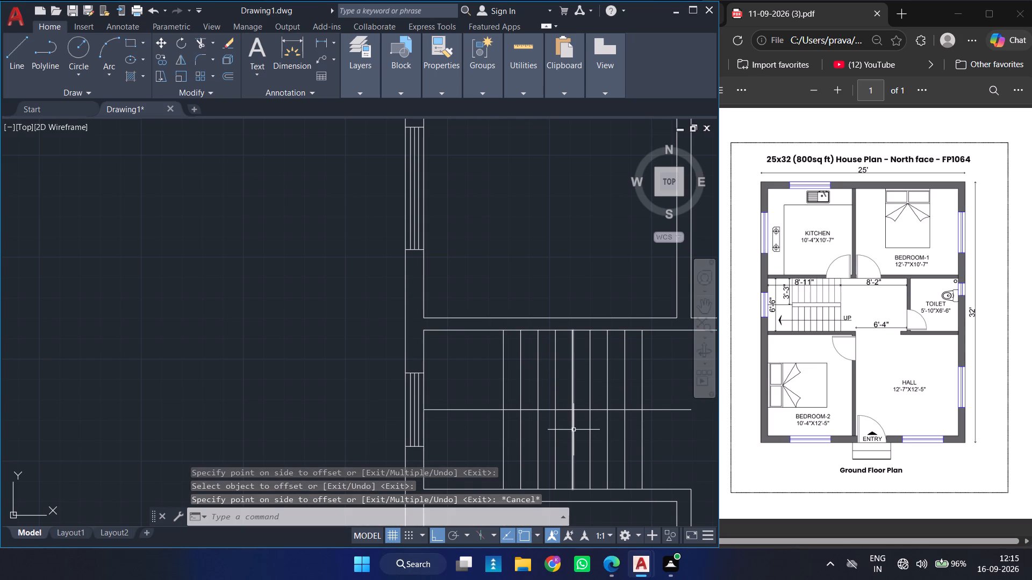
Offset the staircase's horizontal centre line 3" to both its south and north sides.
key("o")
key("Return")
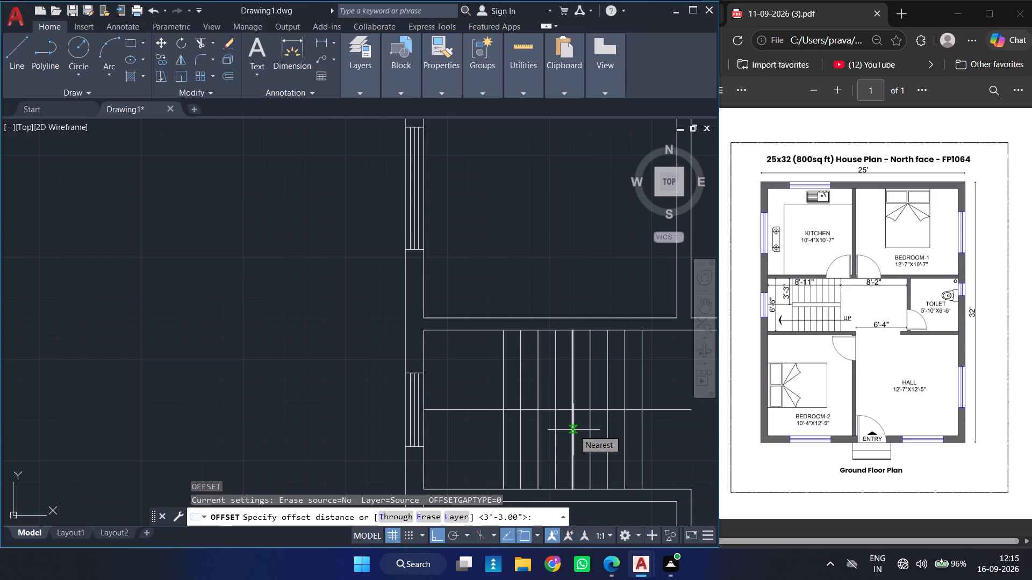
key("3")
key("Return")
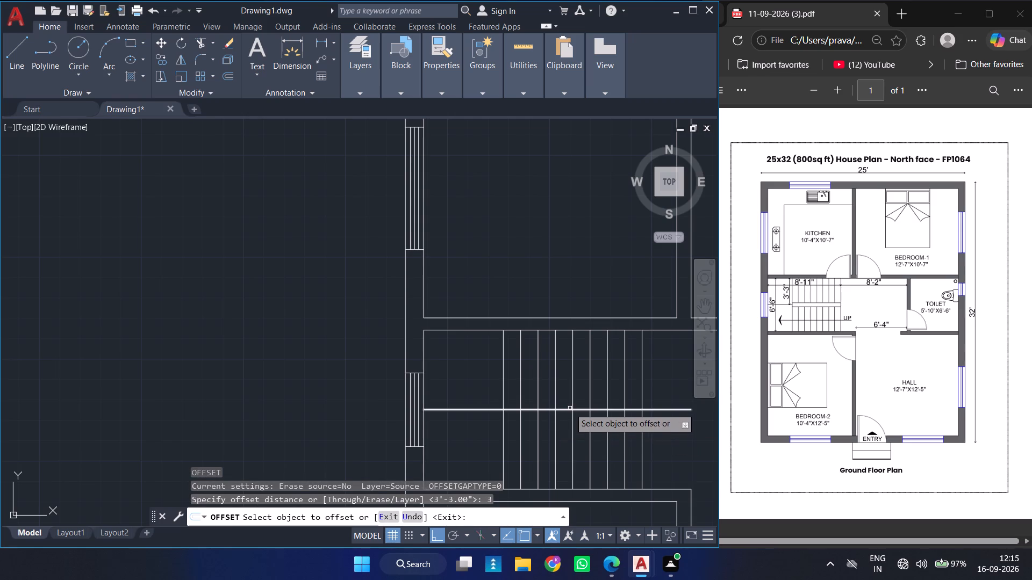
left_click(567, 409)
left_click(572, 460)
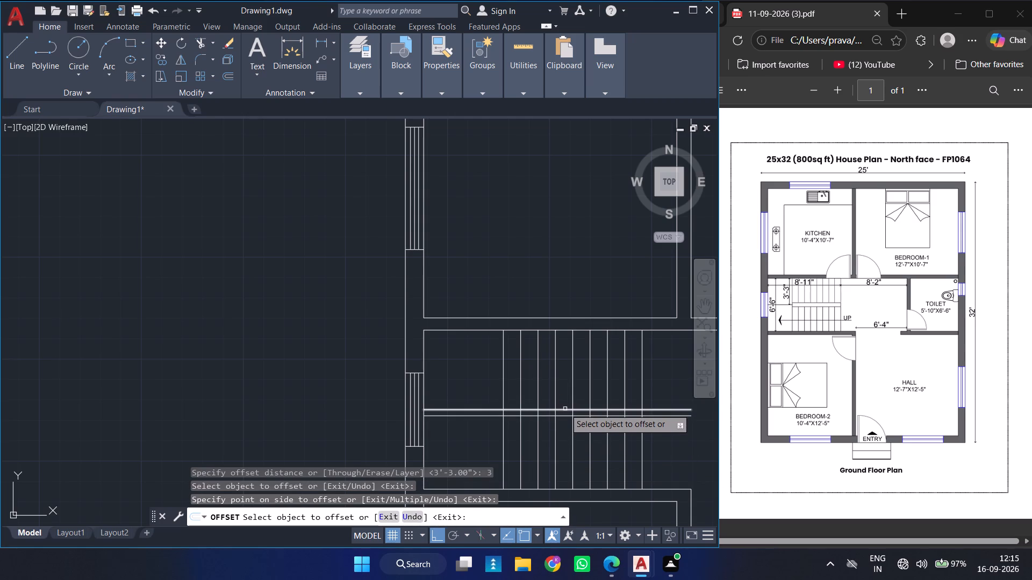
left_click(565, 409)
left_click(565, 361)
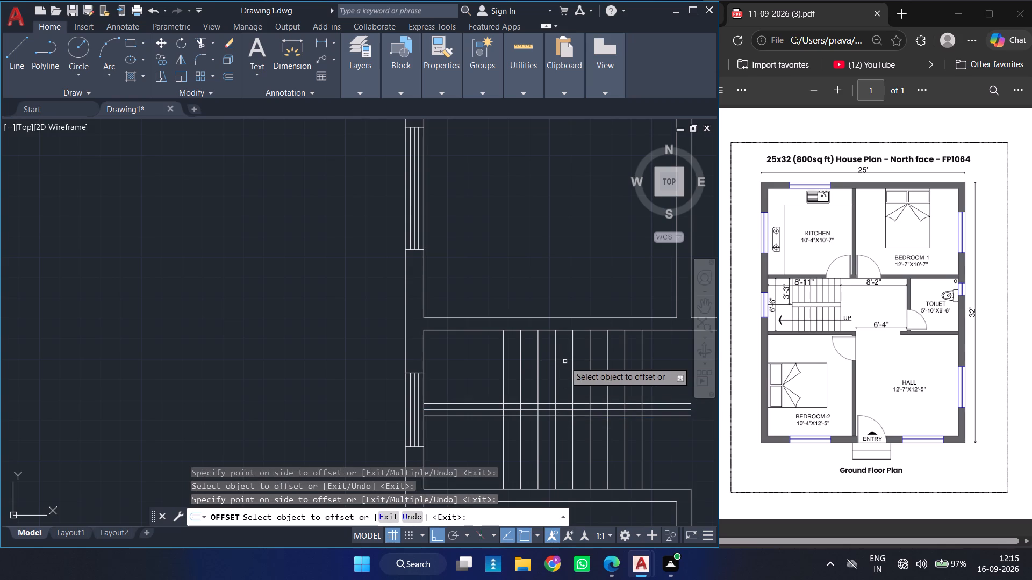
key("Escape")
Trim the three horizontal divider lines back to the staircase's first and last tread lines at the west and east ends.
type("TR")
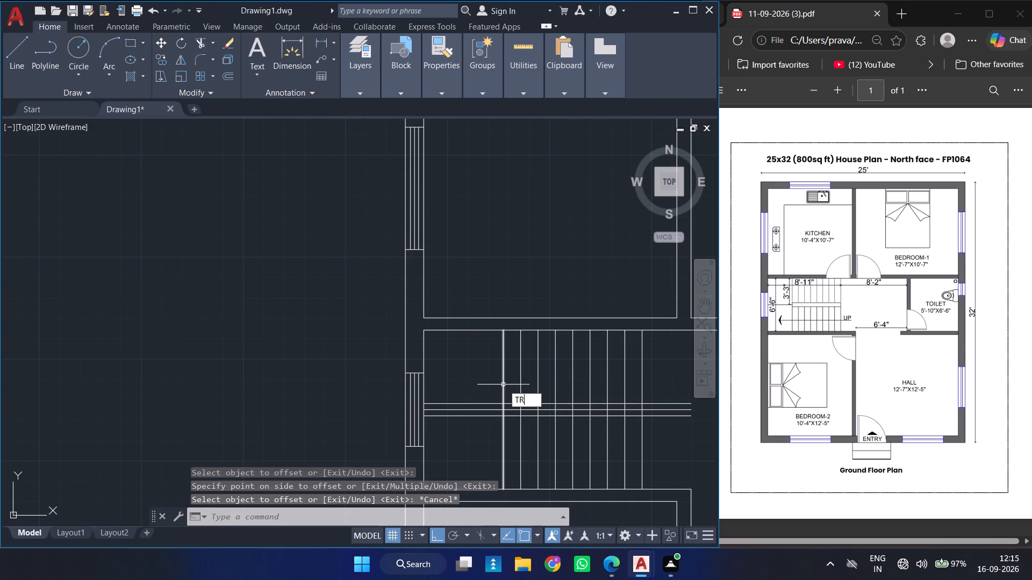
key("space")
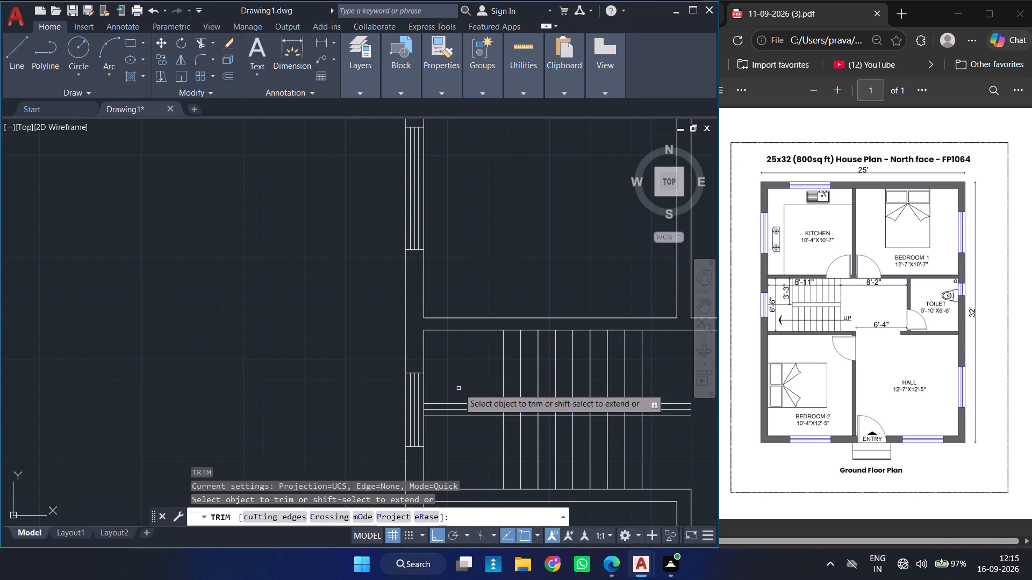
left_click(461, 401)
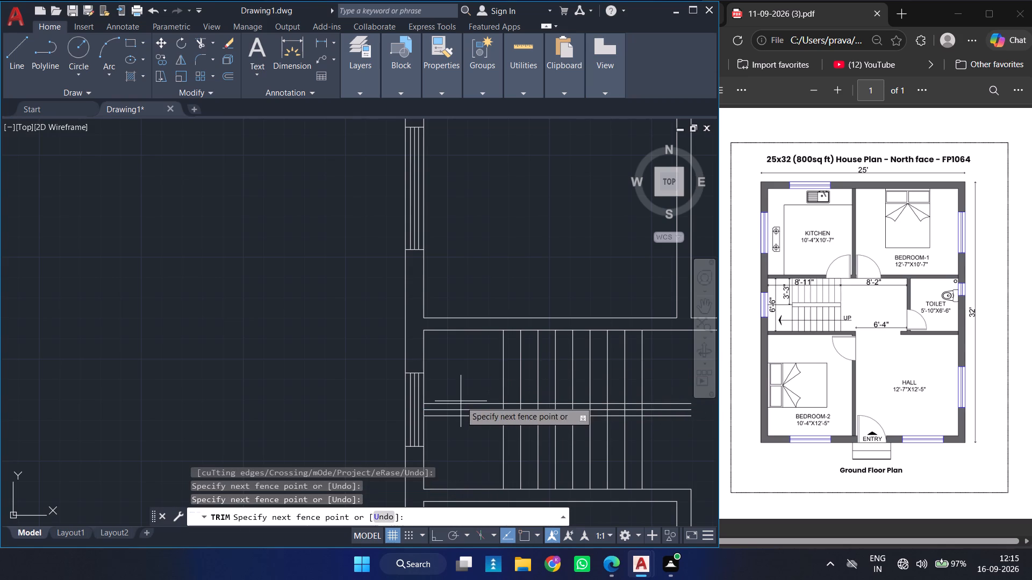
left_click(461, 435)
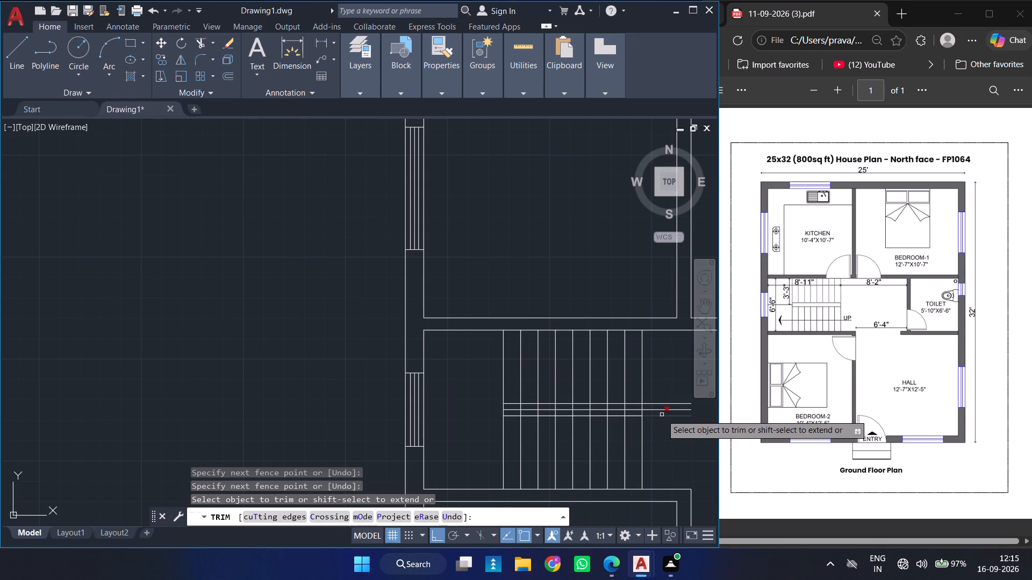
left_click(673, 394)
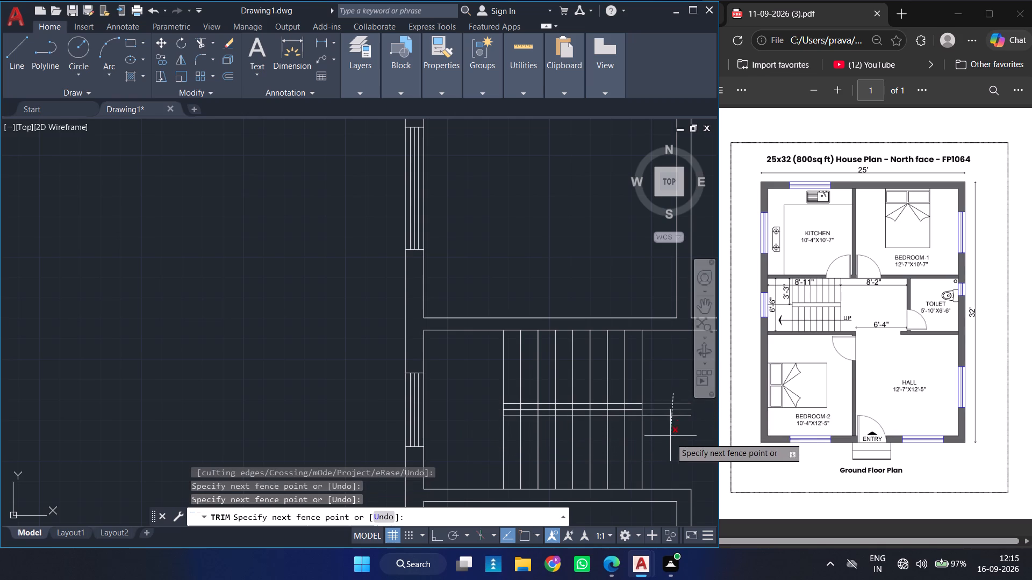
left_click(670, 440)
Trim the centre line and the western tread segments out of the divider strip between the two stair flights.
scroll(537, 409, "right", 1)
scroll(537, 409, "left", 1)
scroll(537, 409, "right", 1)
scroll(537, 409, "left", 1)
scroll(537, 409, "right", 1)
scroll(537, 409, "left", 1)
scroll(537, 409, "right", 1)
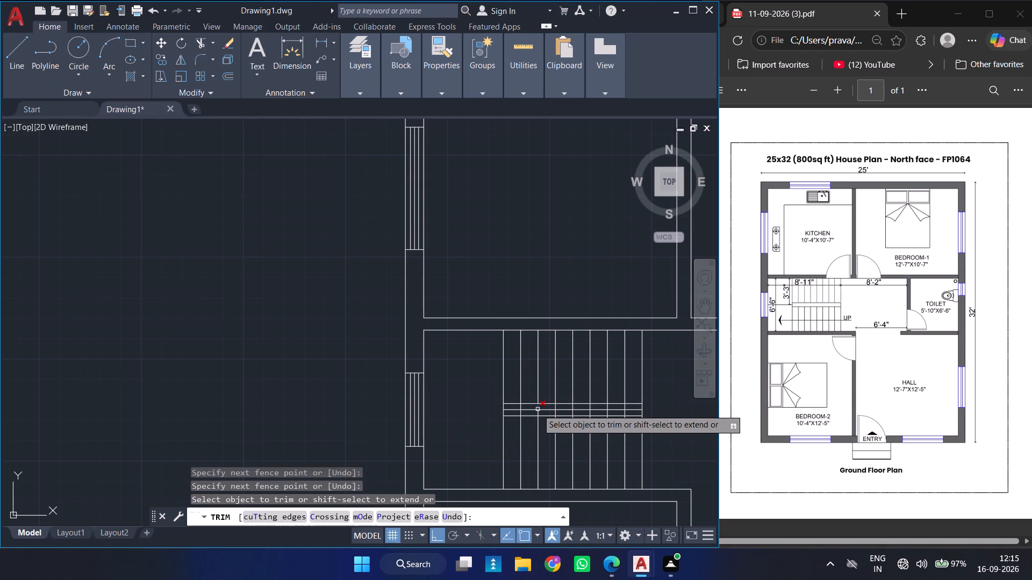
scroll(537, 409, "up", 6, "ctrl")
scroll(537, 409, "down", 2, "ctrl")
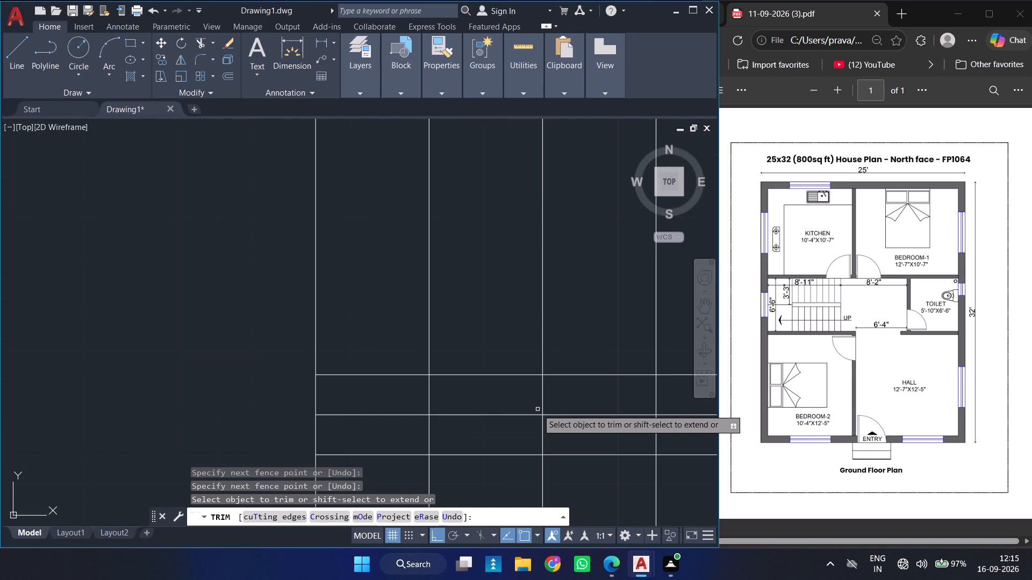
left_click(558, 401)
left_click(531, 402)
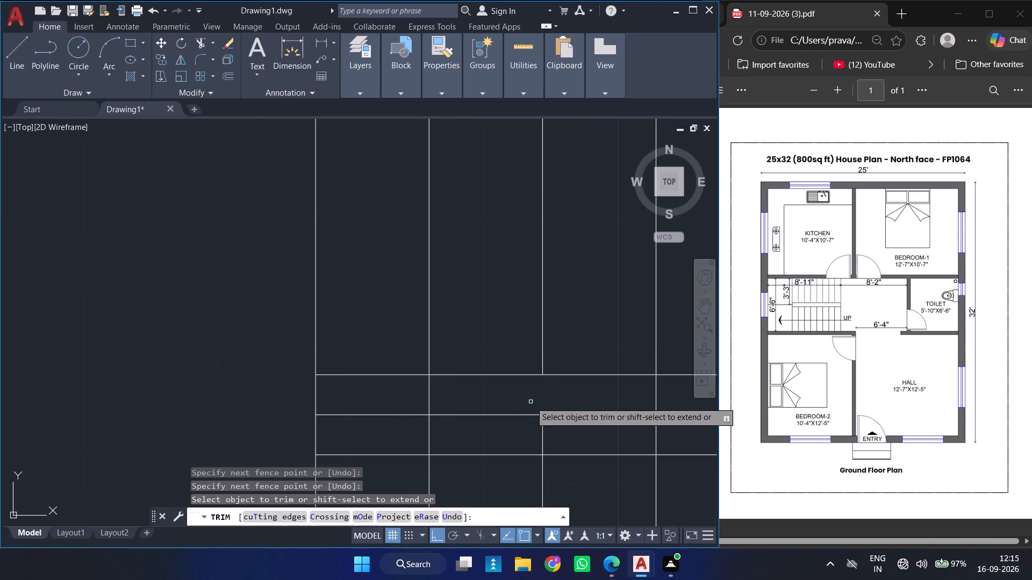
left_click(430, 390)
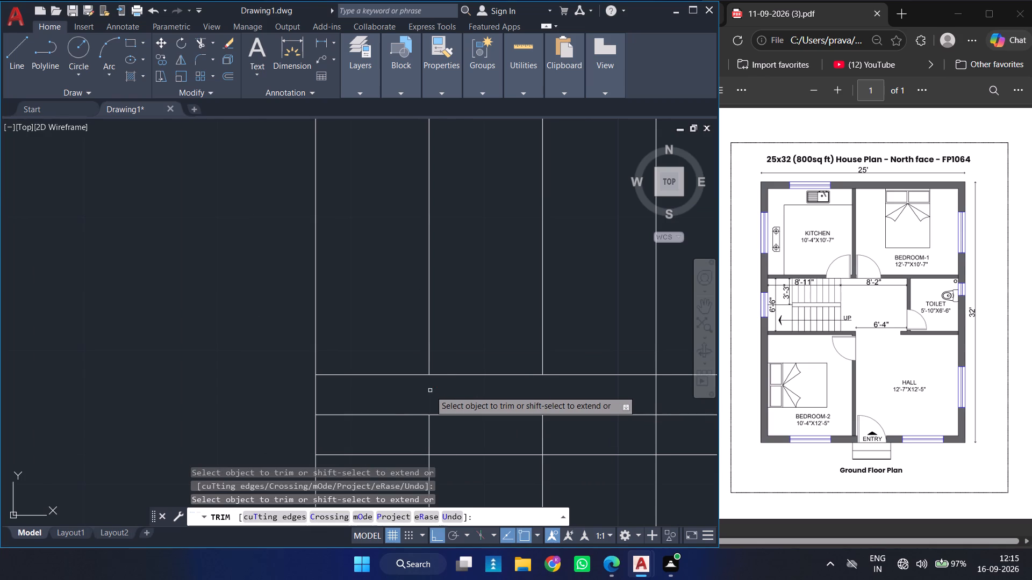
left_click(418, 413)
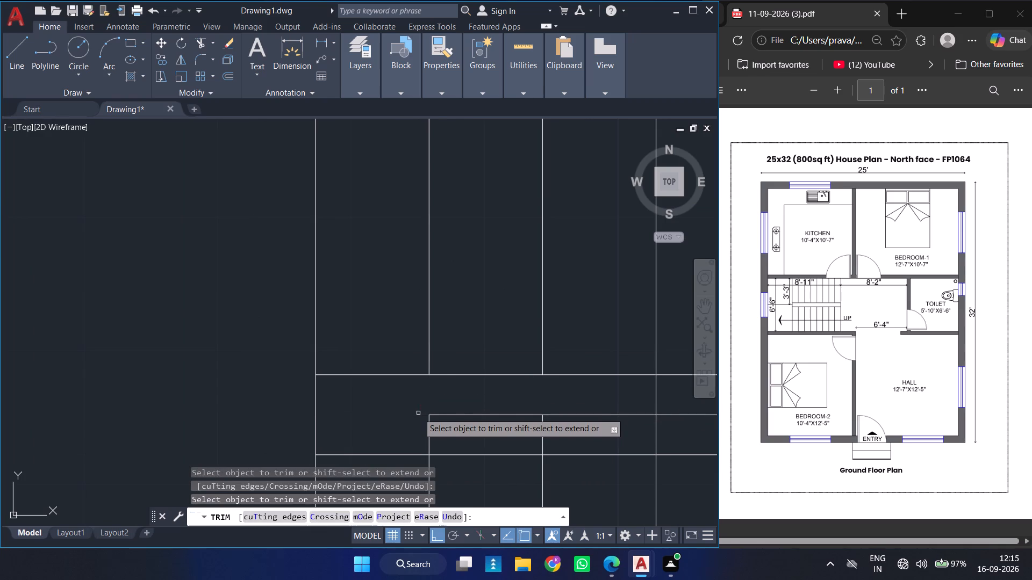
left_click_drag(429, 422, 434, 418)
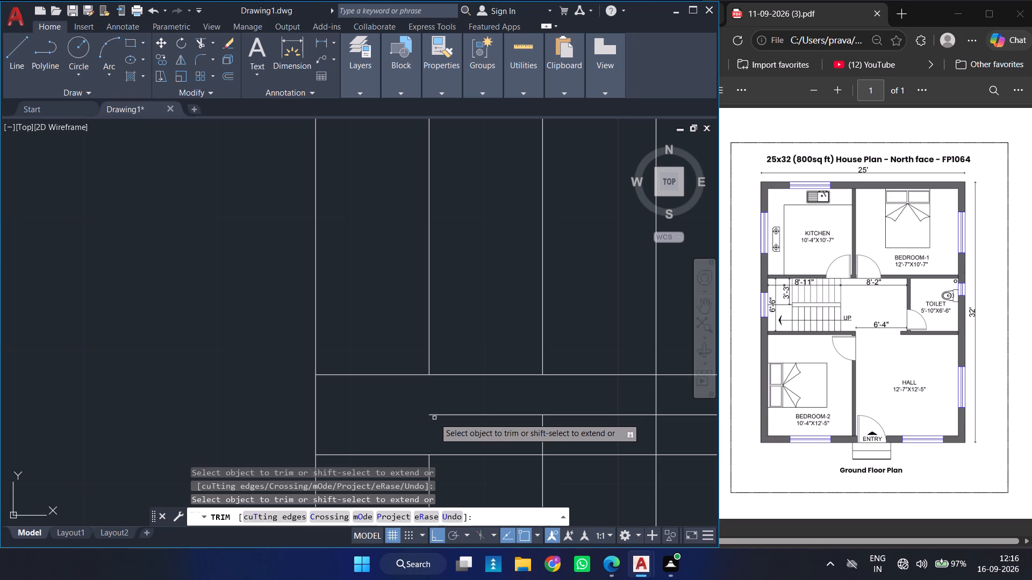
left_click_drag(434, 418, 434, 416)
left_click(434, 416)
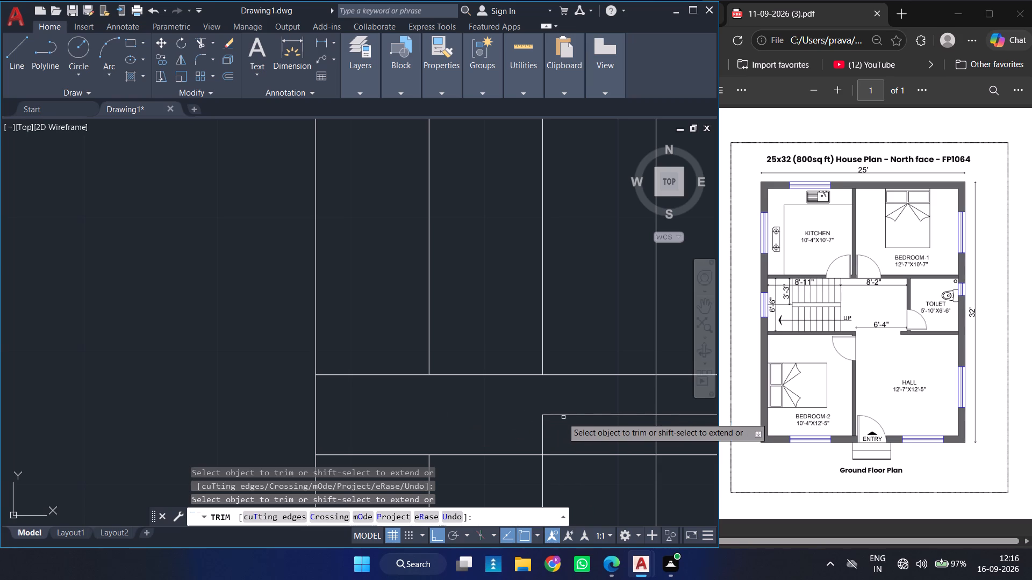
left_click_drag(544, 427, 567, 416)
left_click(567, 416)
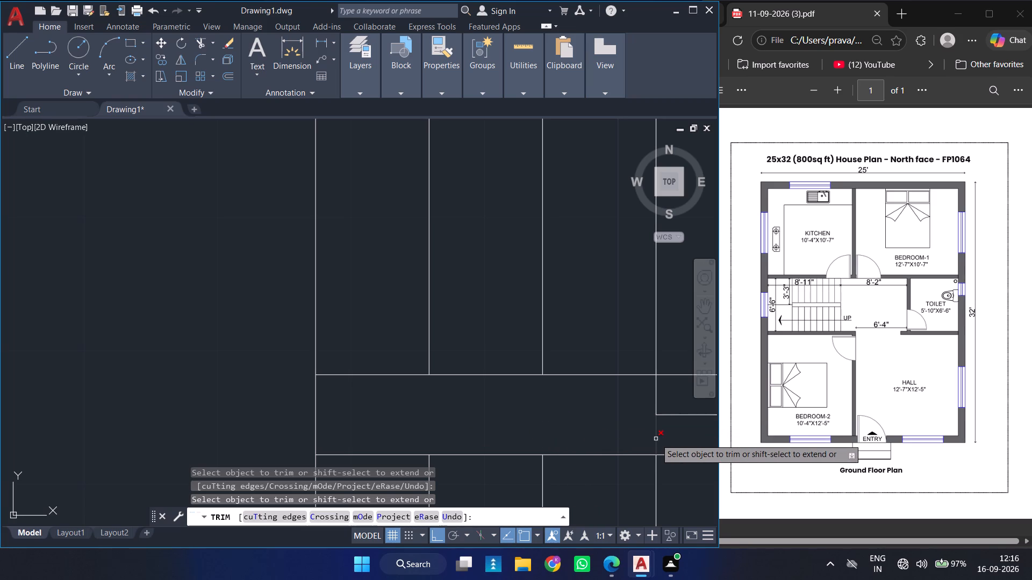
left_click(656, 439)
left_click_drag(655, 407, 667, 419)
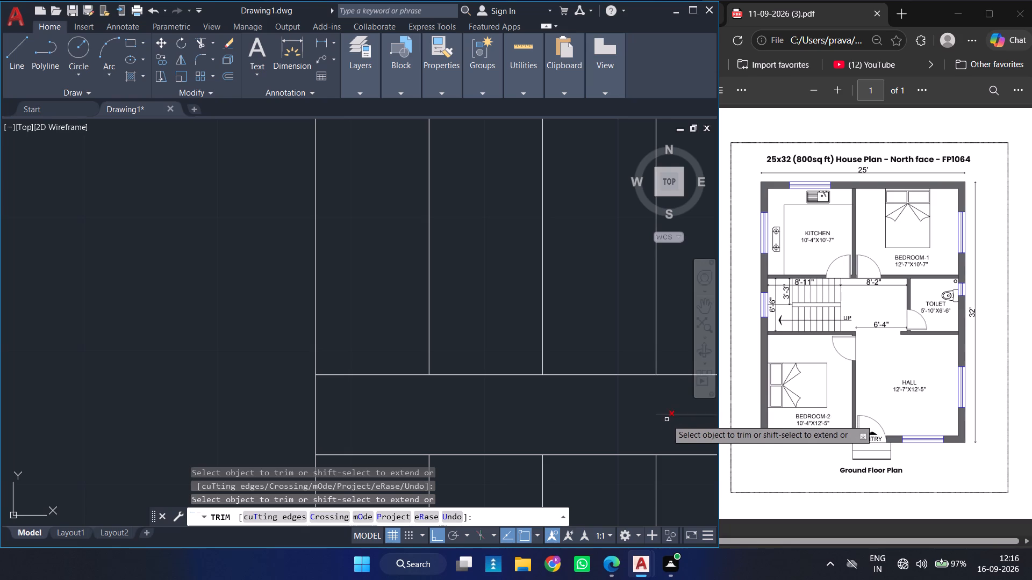
left_click_drag(667, 419, 668, 415)
left_click(668, 415)
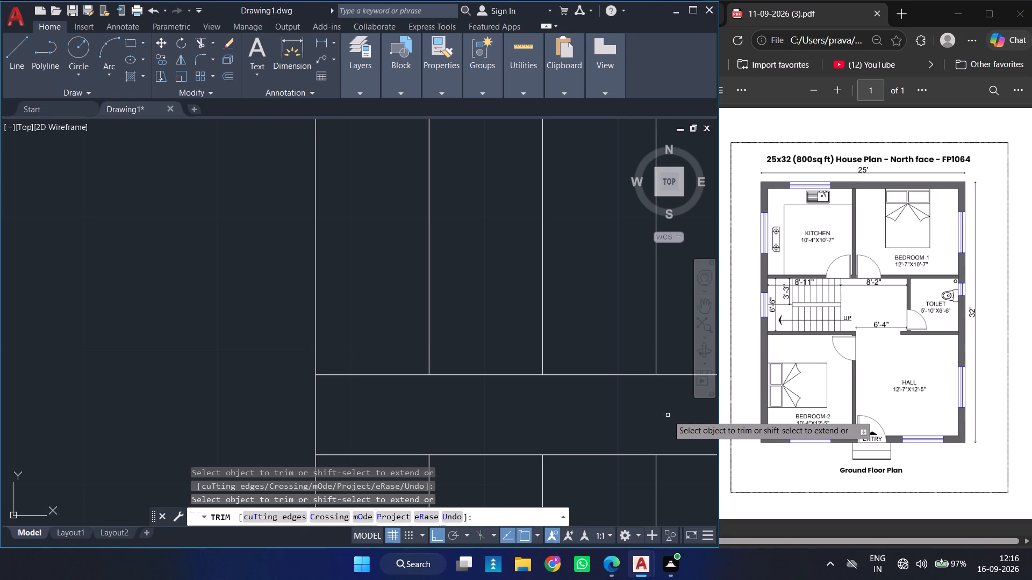
Trim the four remaining eastern tread segments crossing the divider strip between the stair flights.
scroll(668, 415, "down", 8, "ctrl")
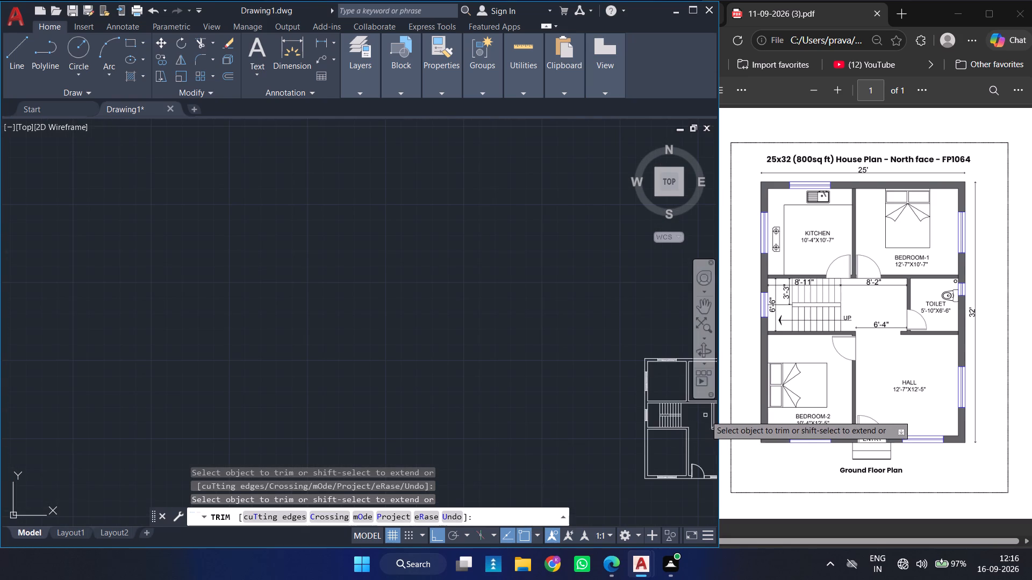
scroll(698, 415, "up", 5, "ctrl")
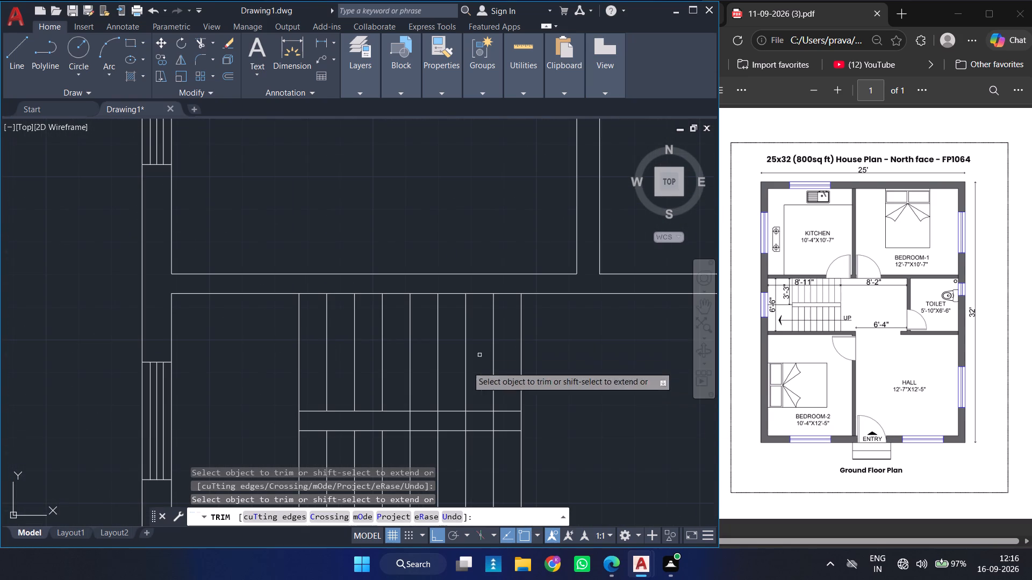
left_click(495, 422)
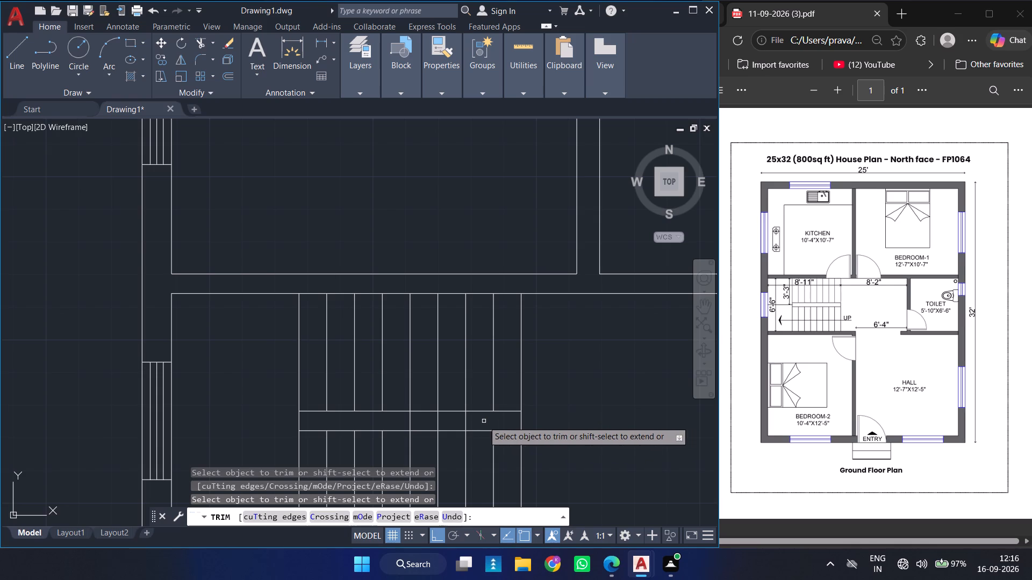
left_click(465, 421)
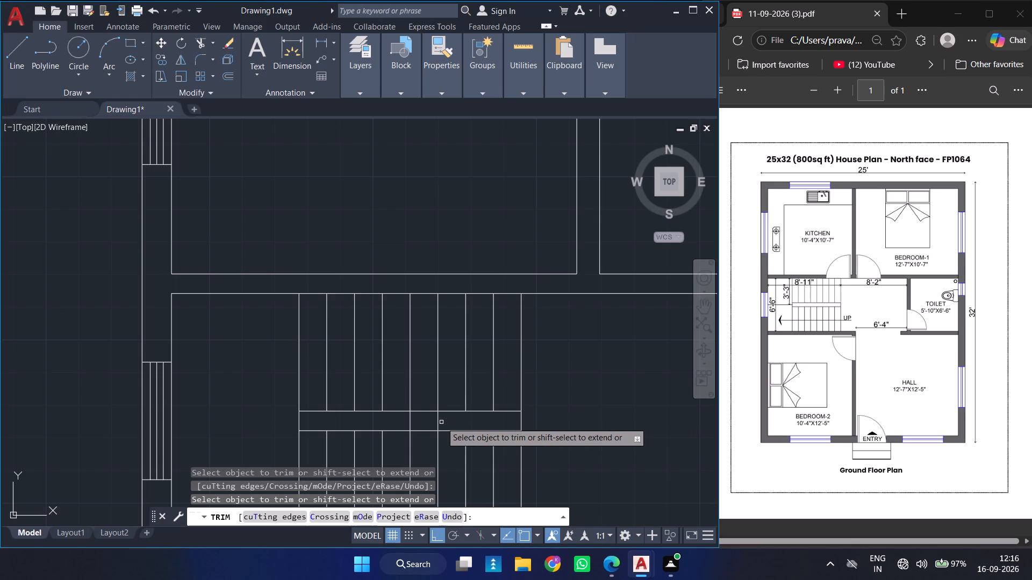
left_click(438, 422)
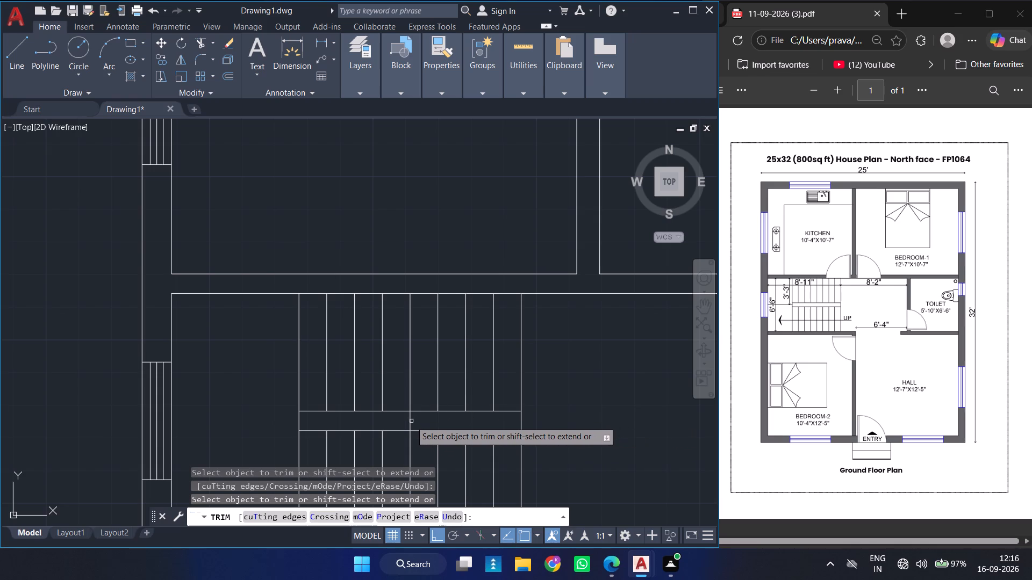
left_click_drag(411, 421, 532, 422)
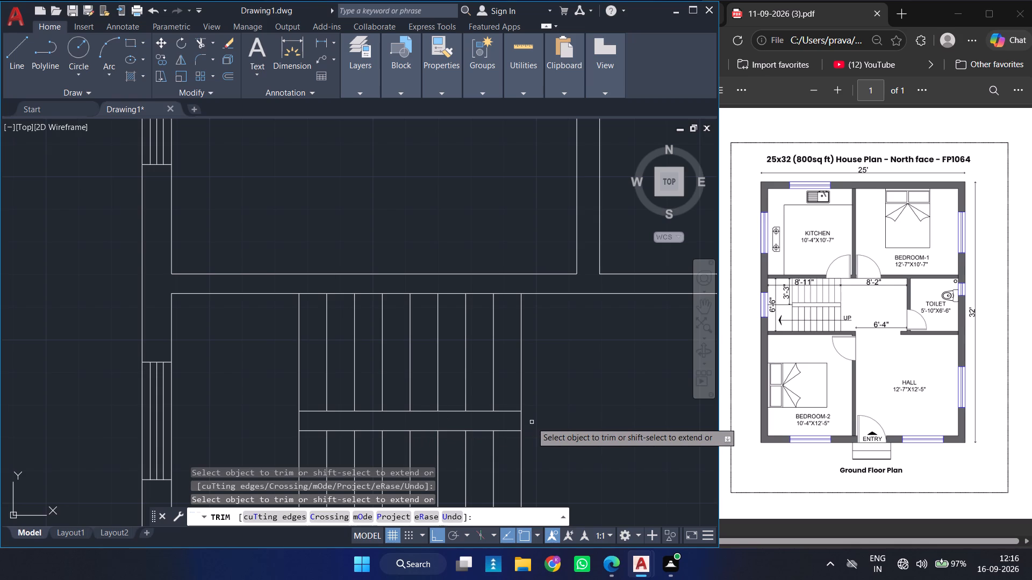
key("Escape")
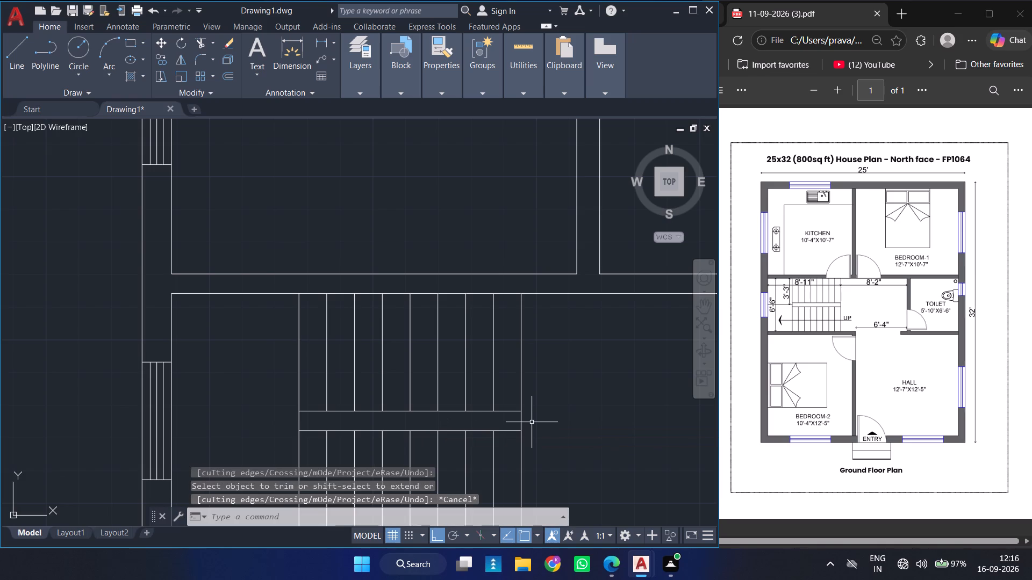
Draw a horizontal direction line across the south flight at the treads' midpoint level, from east of the stairs onto the landing.
key("l")
key("Return")
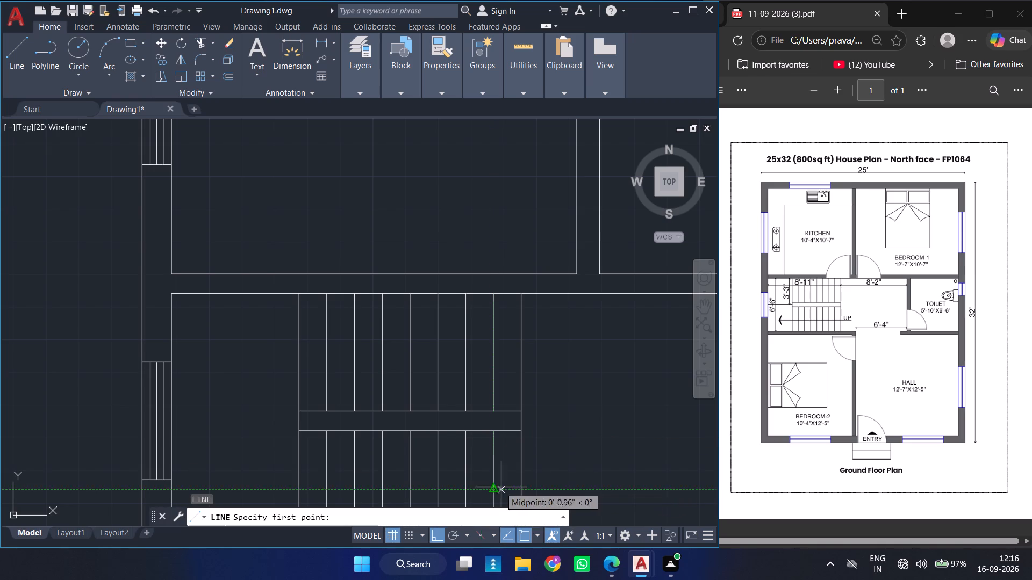
left_click(549, 488)
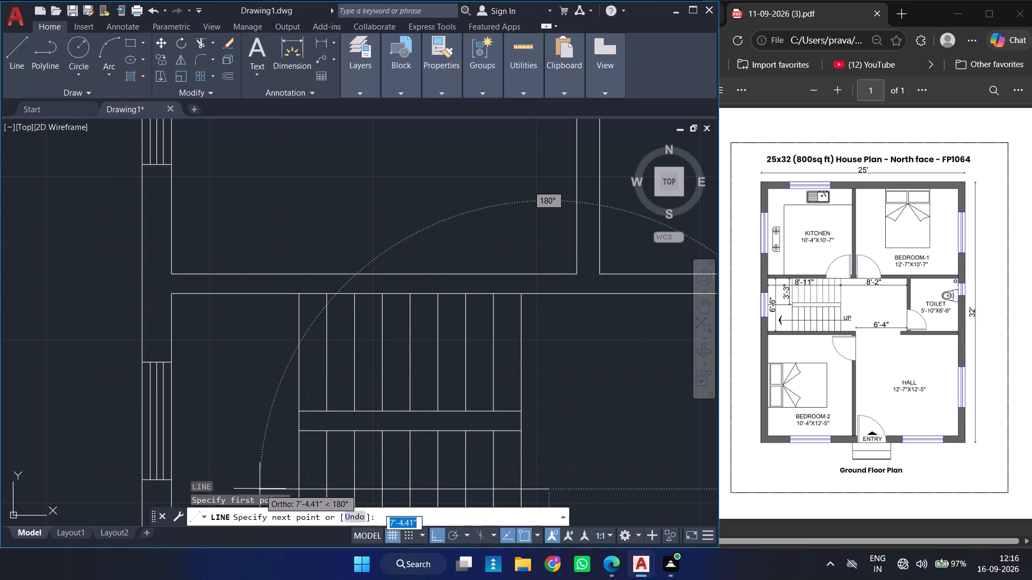
left_click(246, 487)
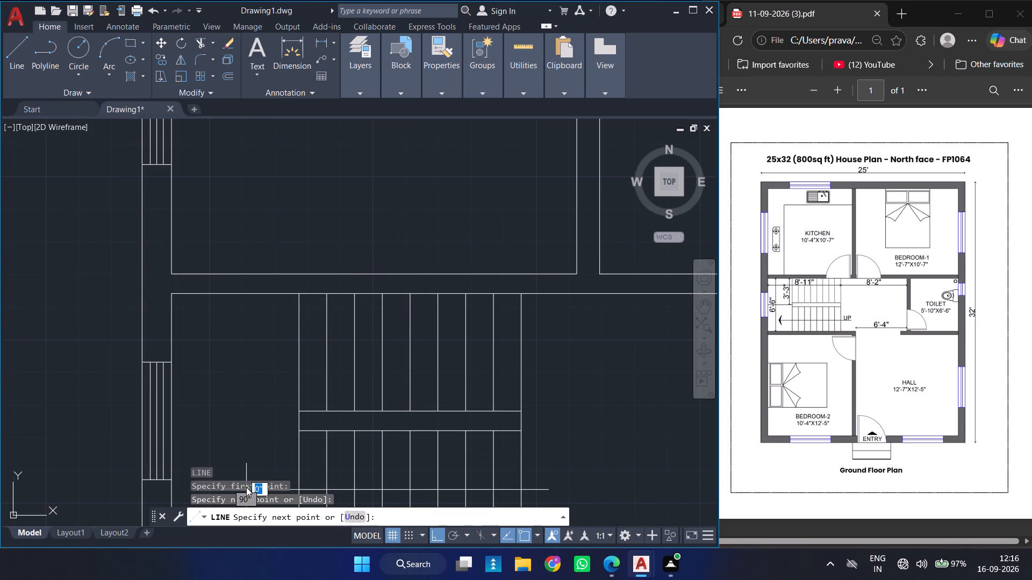
key("Return")
With ortho off, draw the arrowhead's south half: about 1'-1" southeast from the direction line's west end, and about 10" back to the line.
key("Return")
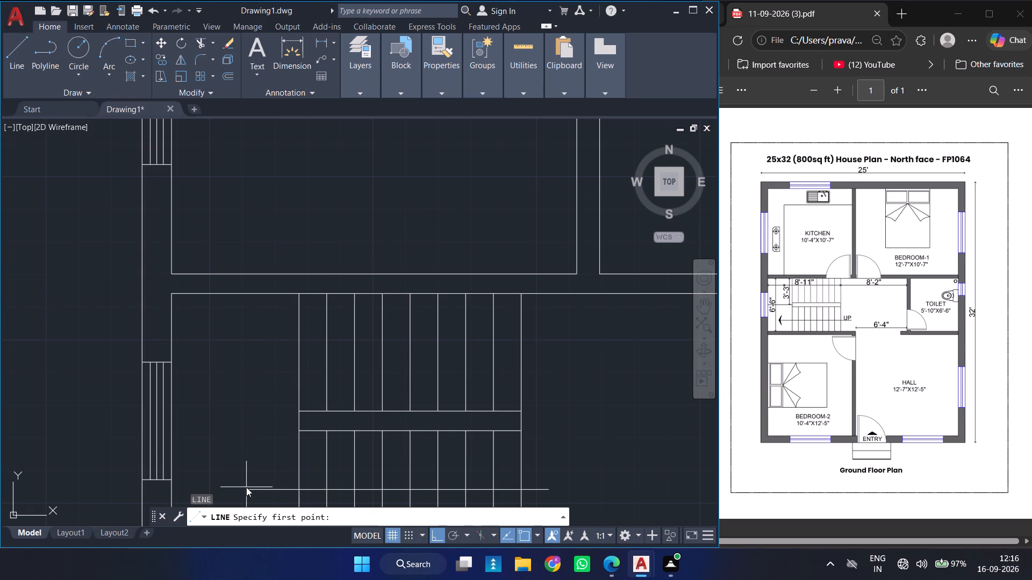
key("F8")
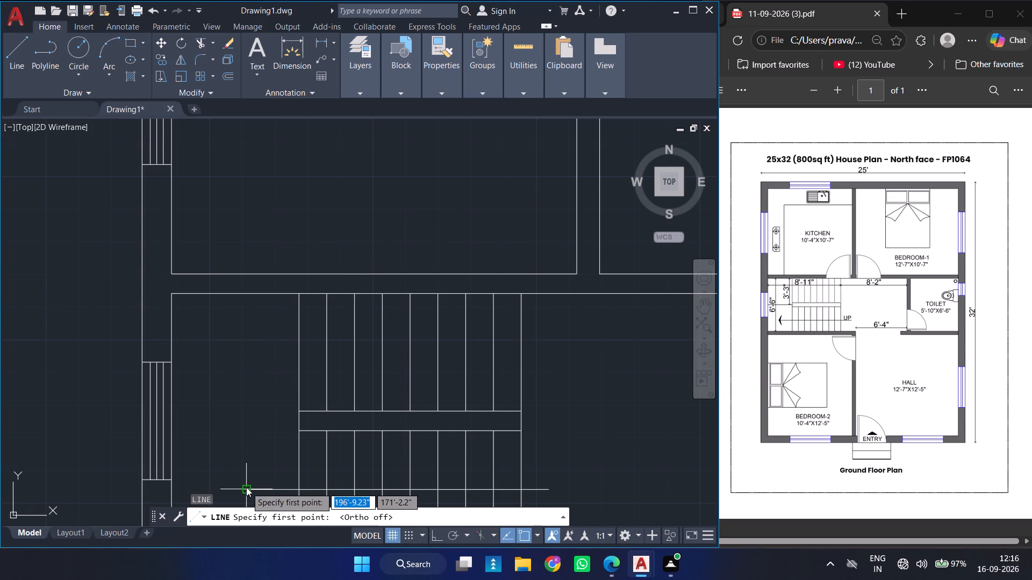
scroll(359, 321, "down", 1, "ctrl")
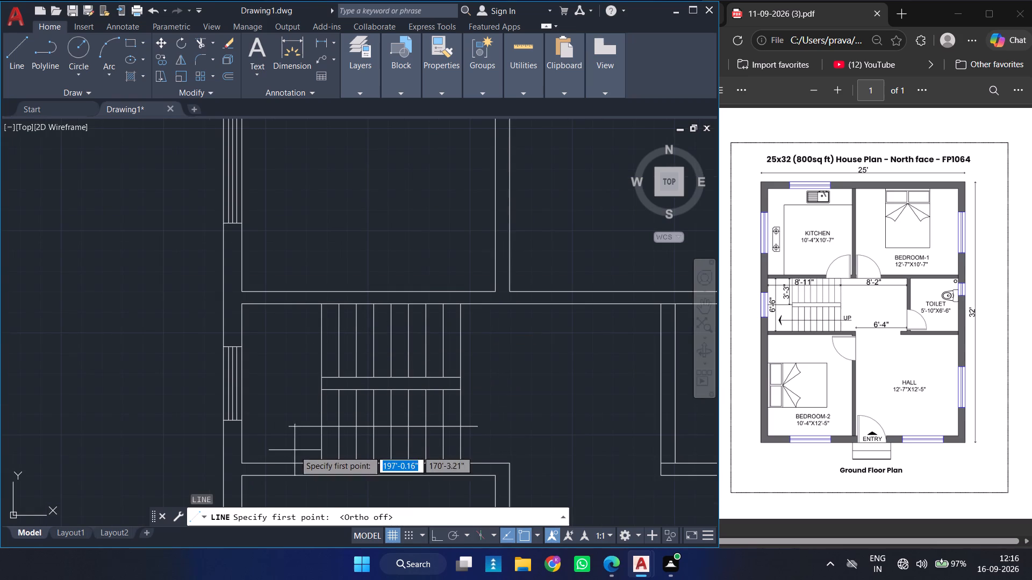
scroll(314, 485, "up", 3, "ctrl")
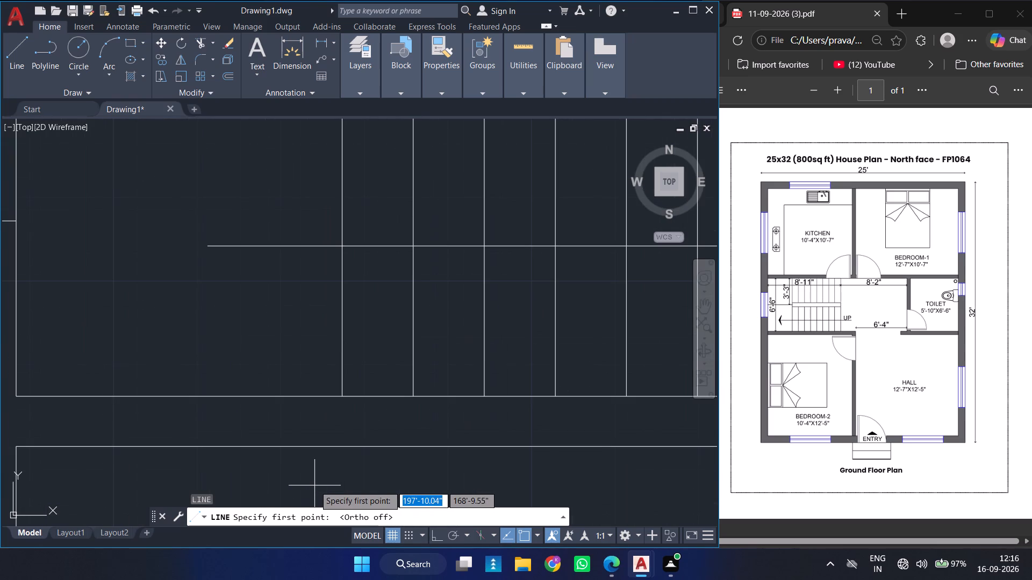
left_click(209, 249)
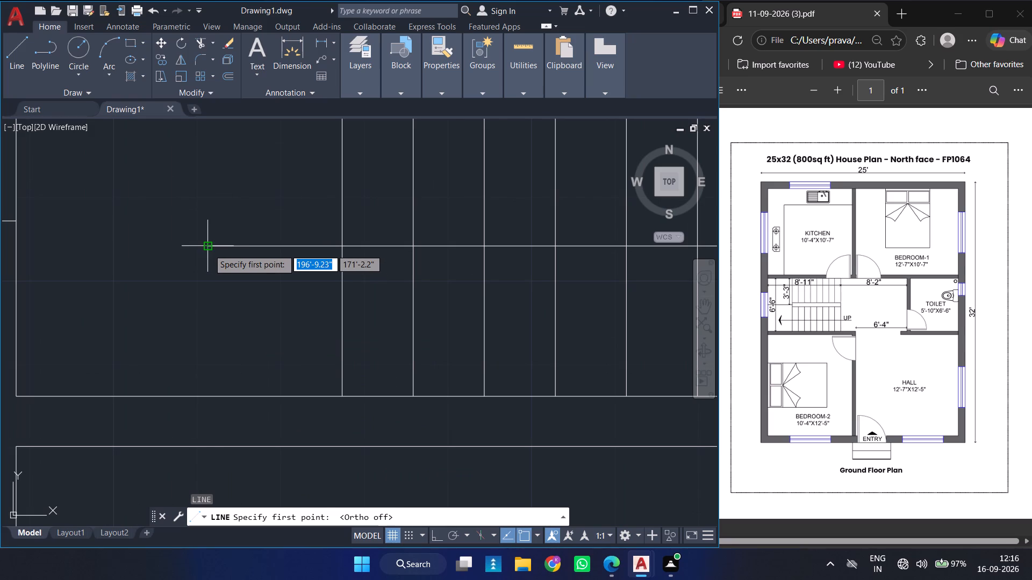
left_click(292, 313)
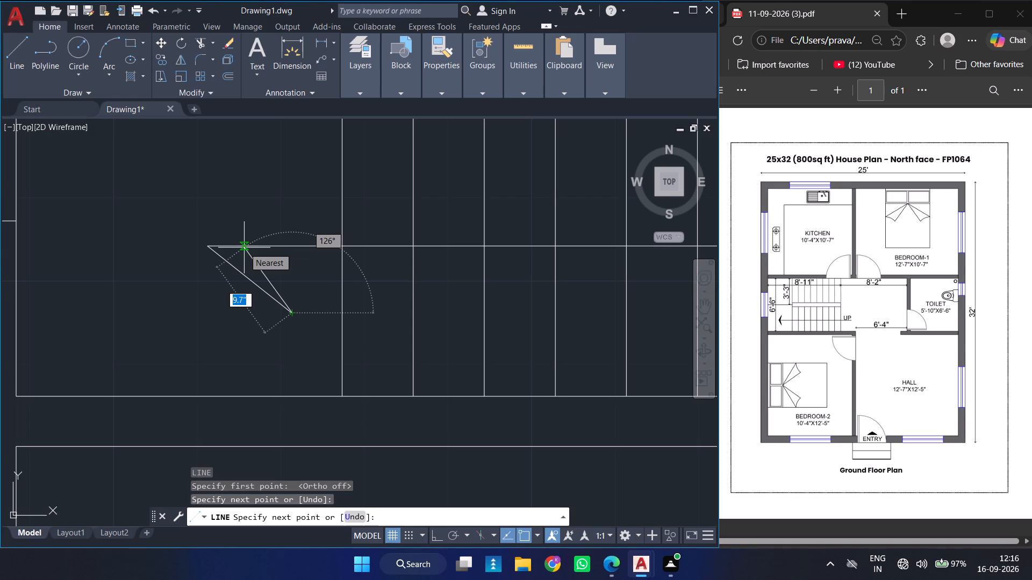
left_click(246, 246)
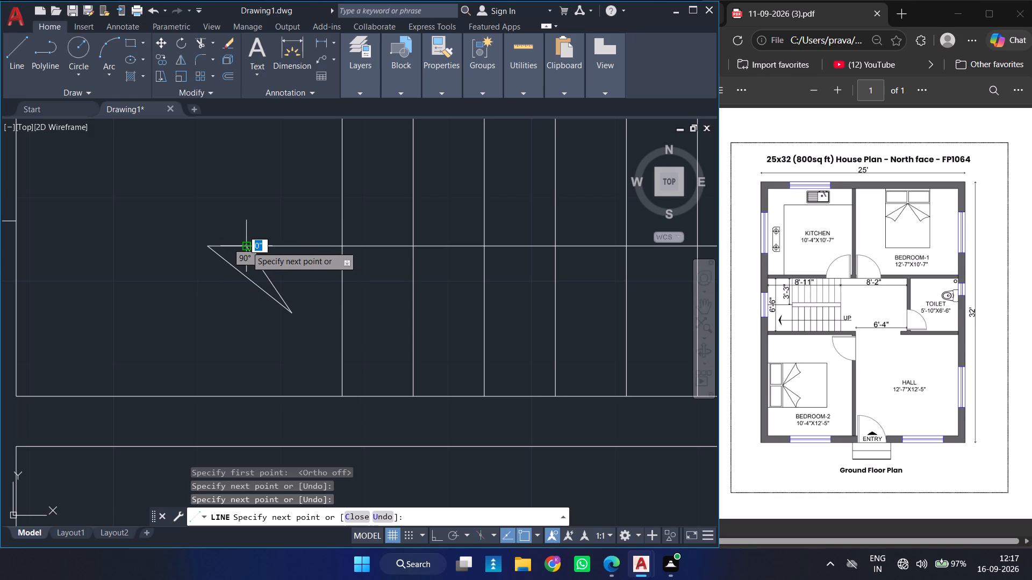
key("Return")
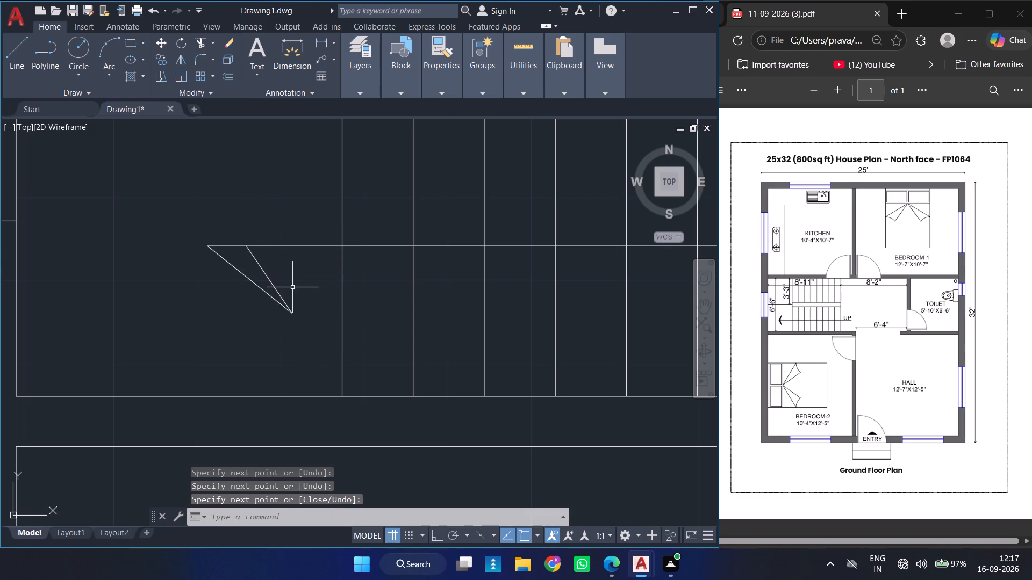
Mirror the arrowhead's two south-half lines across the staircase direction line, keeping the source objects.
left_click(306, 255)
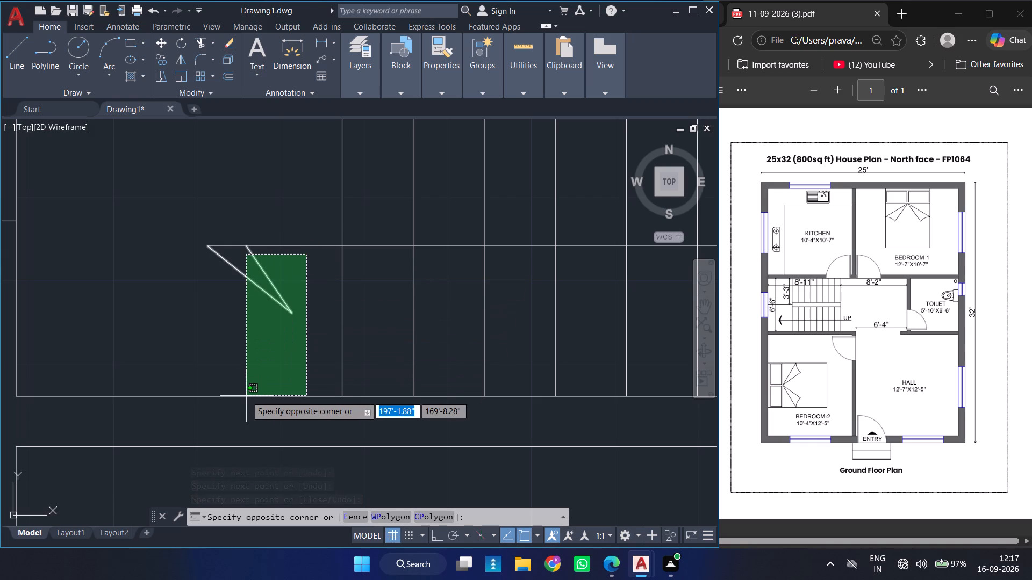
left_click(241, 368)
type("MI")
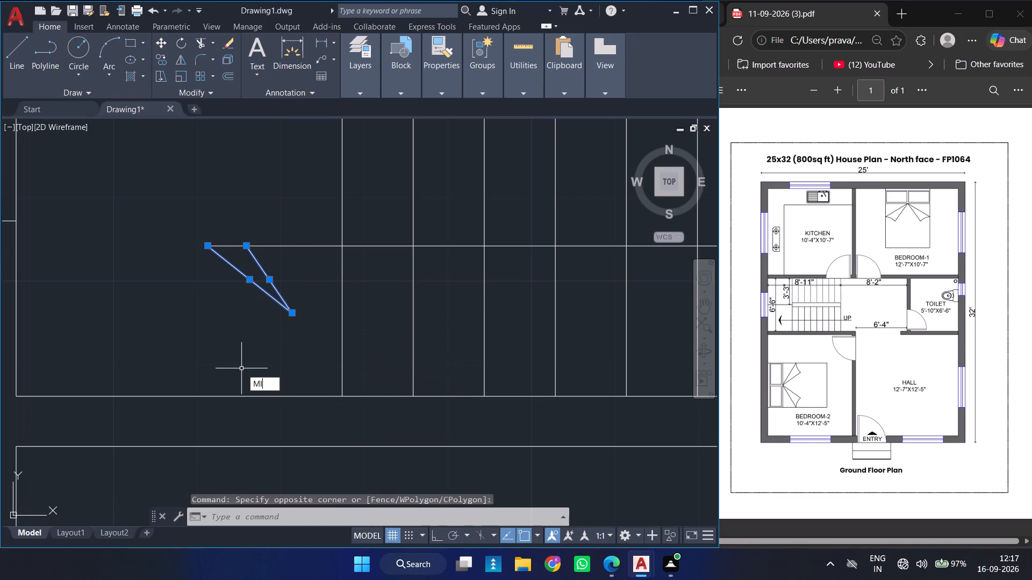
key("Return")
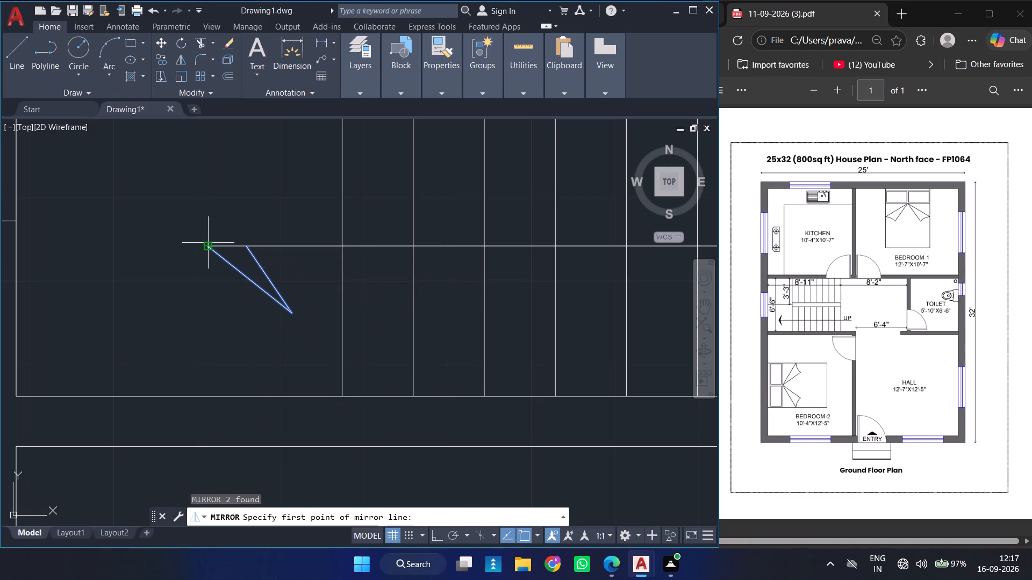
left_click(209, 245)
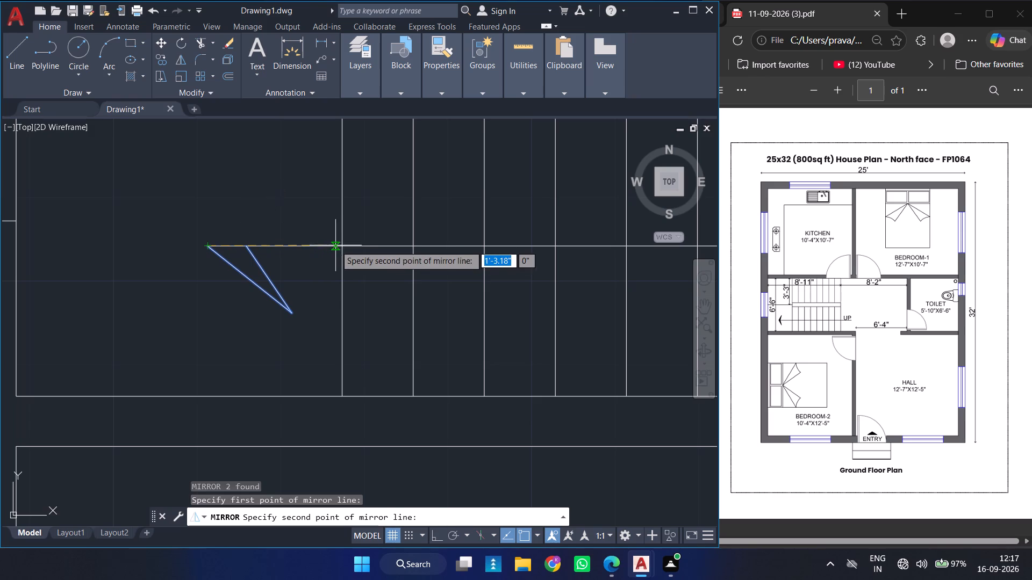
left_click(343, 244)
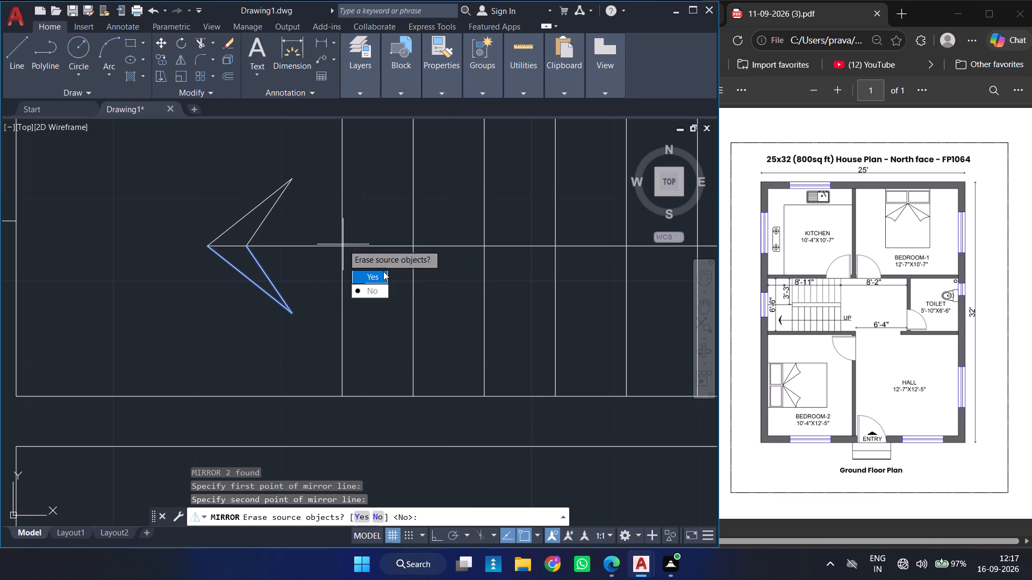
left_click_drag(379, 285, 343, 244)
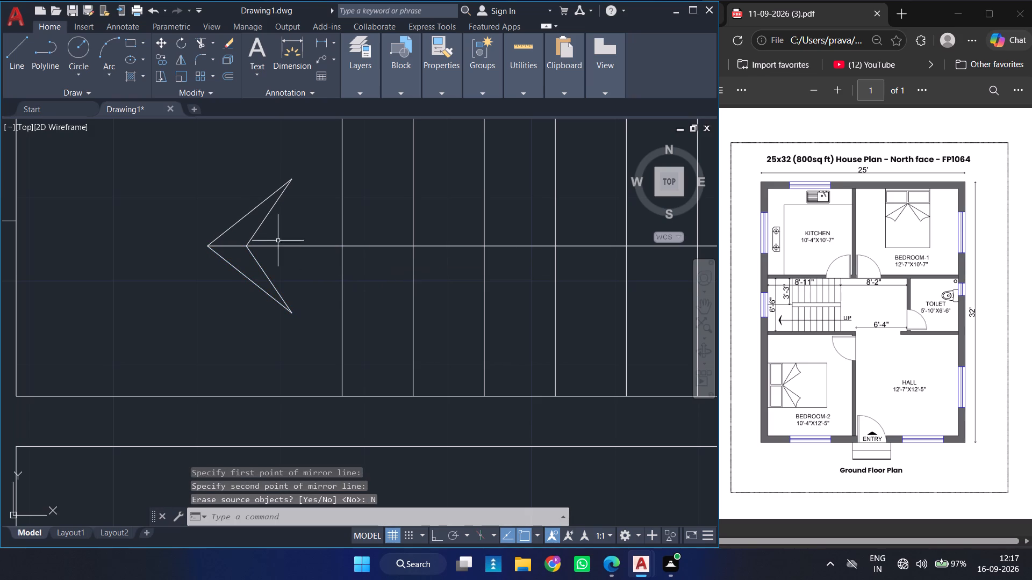
Trim the piece of the direction line inside the arrowhead, between its tip and its inner notch.
type("TR")
key("space")
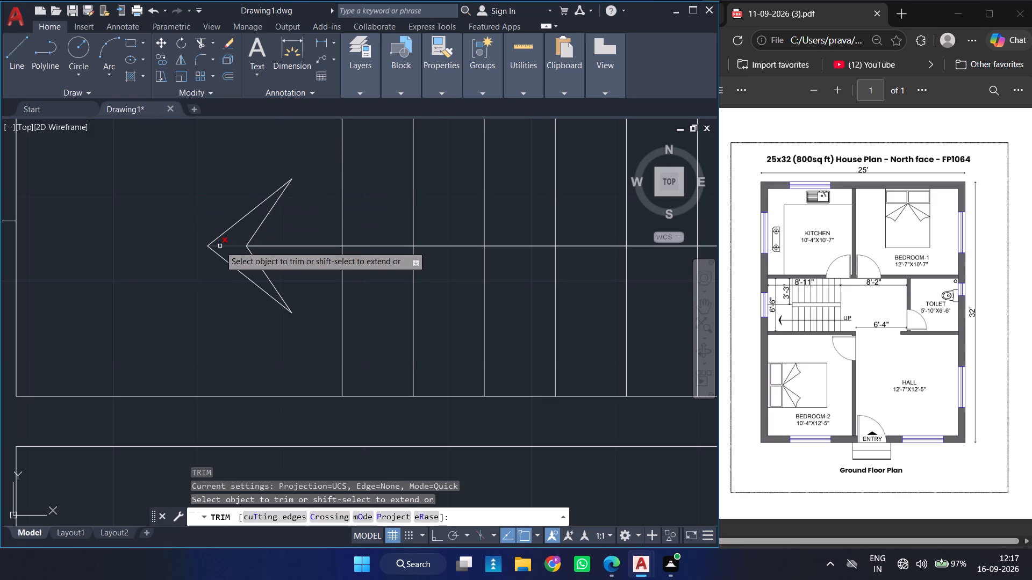
left_click(220, 246)
key("Escape")
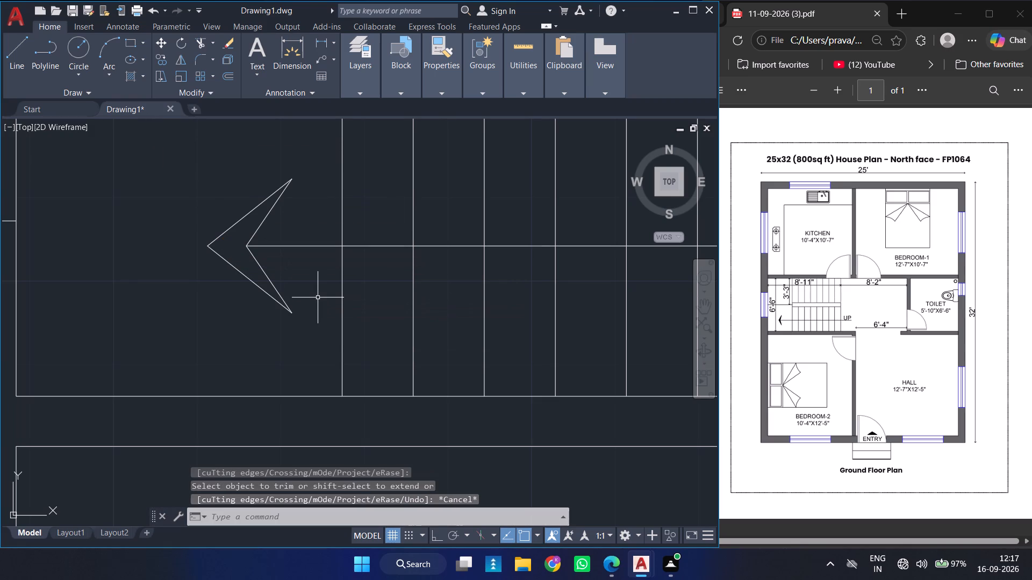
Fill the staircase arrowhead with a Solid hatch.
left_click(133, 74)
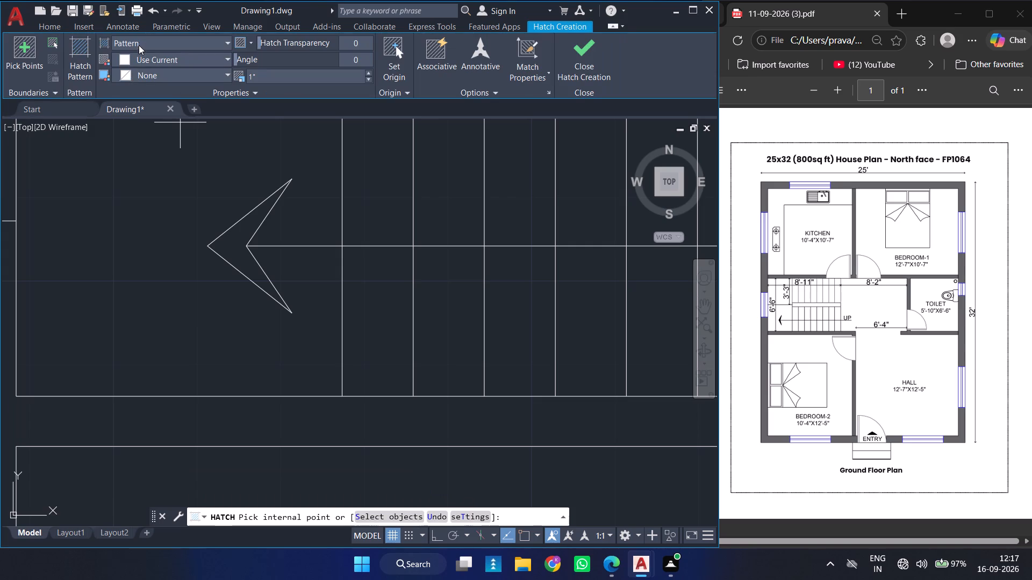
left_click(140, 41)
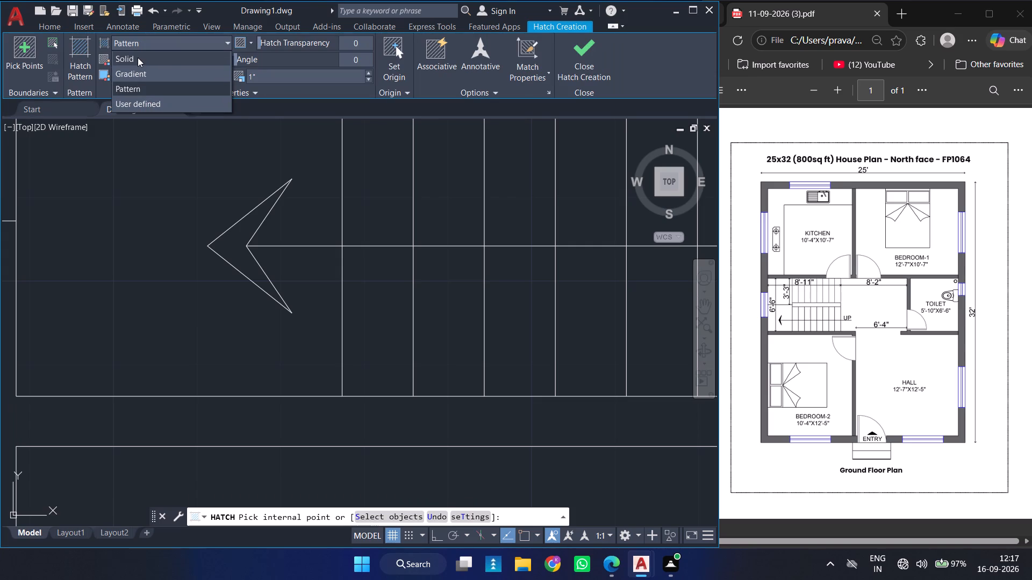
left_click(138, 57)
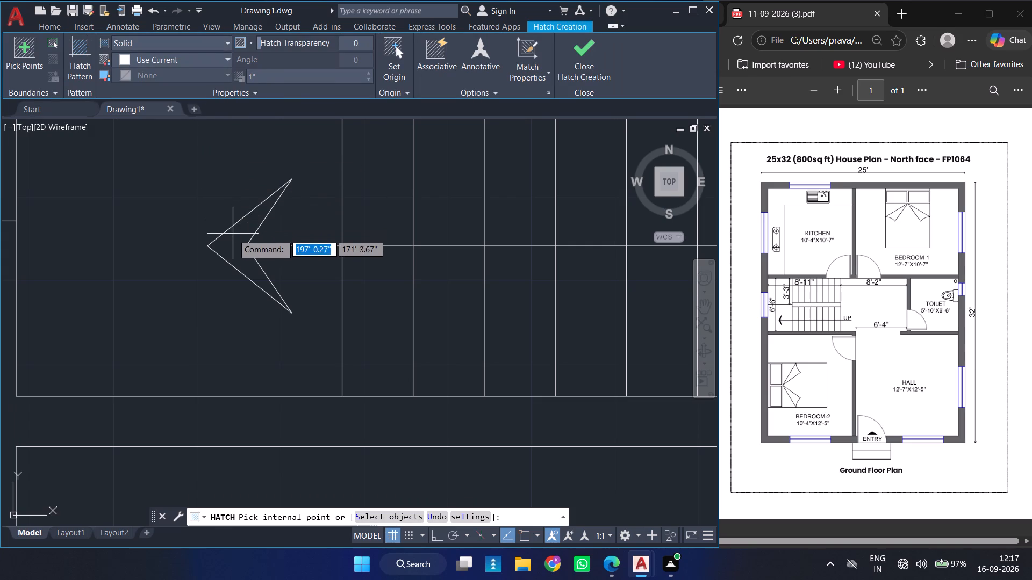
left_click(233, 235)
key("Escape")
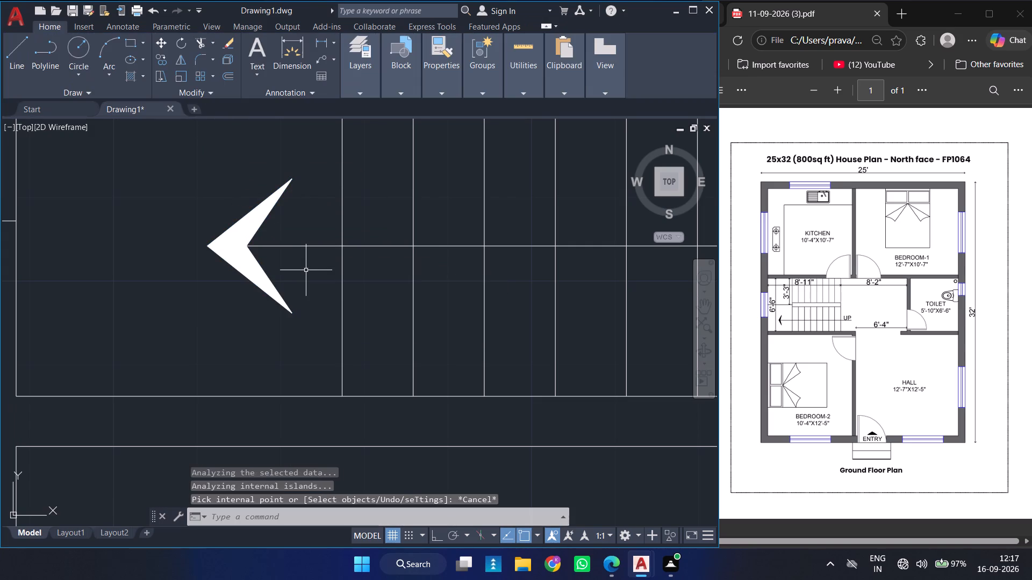
Erase the arrowhead outline together with its solid fill, keeping the direction line.
scroll(306, 270, "down", 4, "ctrl")
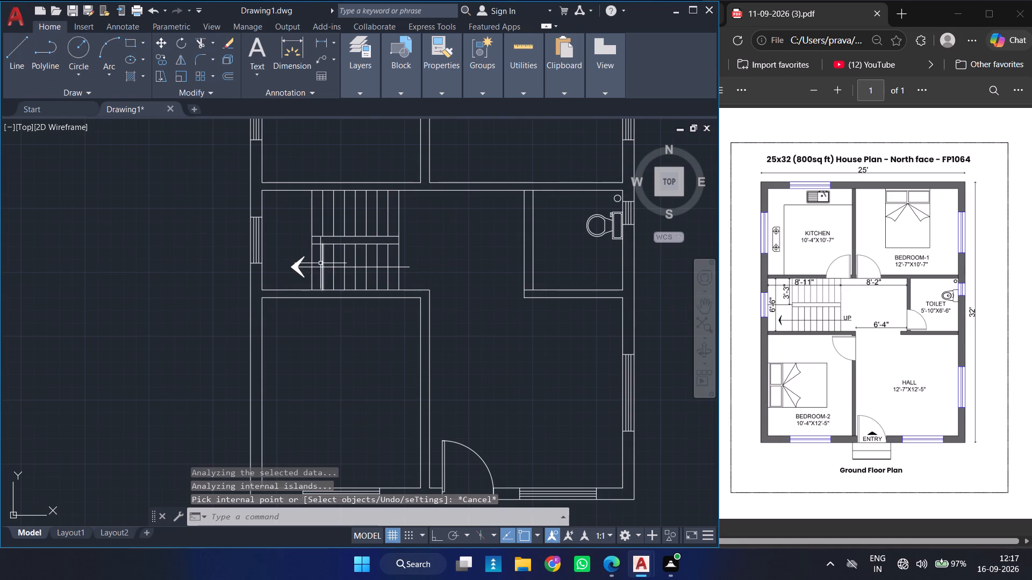
scroll(304, 261, "up", 5, "ctrl")
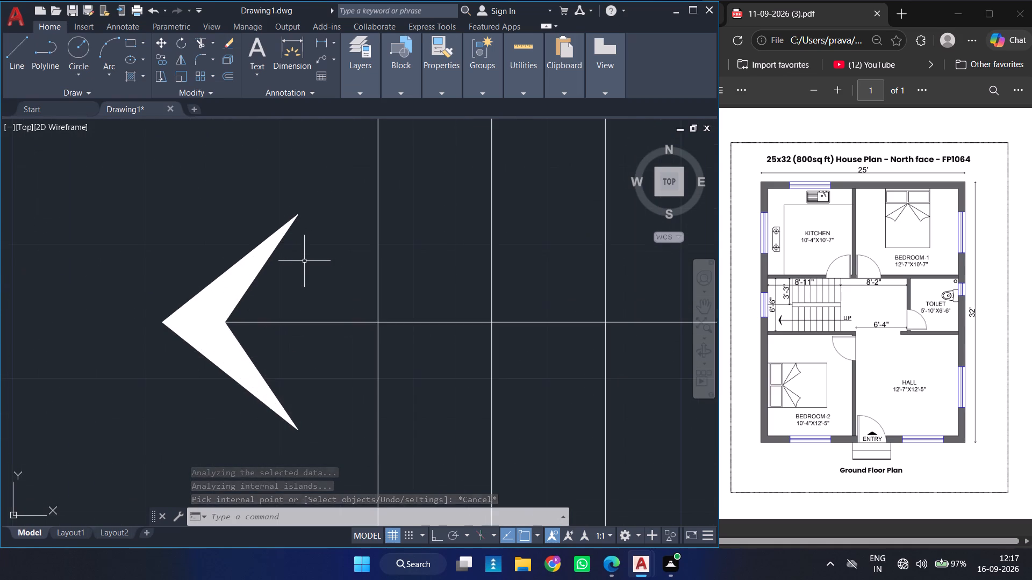
scroll(304, 261, "down", 7, "ctrl")
scroll(304, 261, "up", 5, "ctrl")
left_click(304, 261)
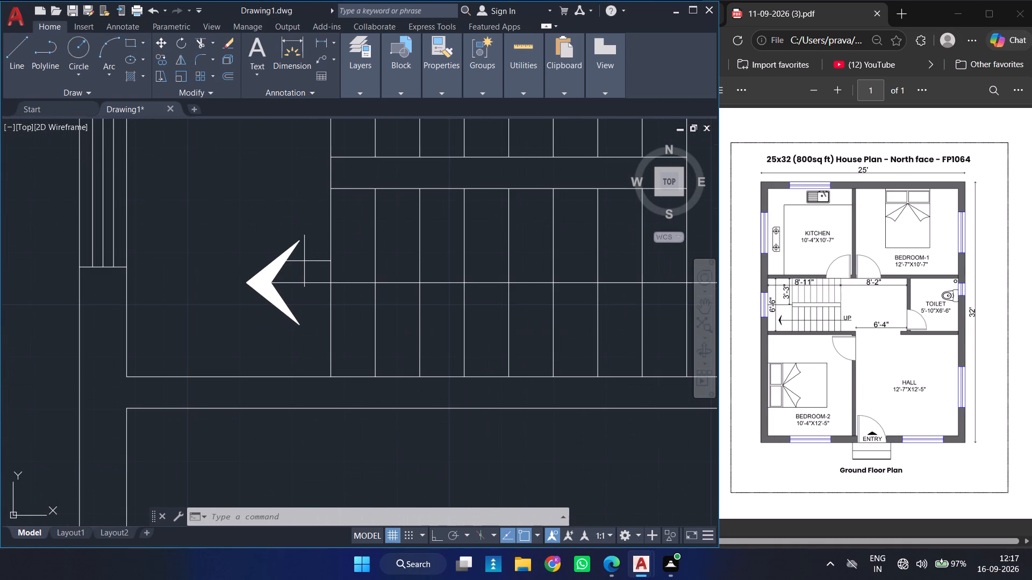
left_click(264, 329)
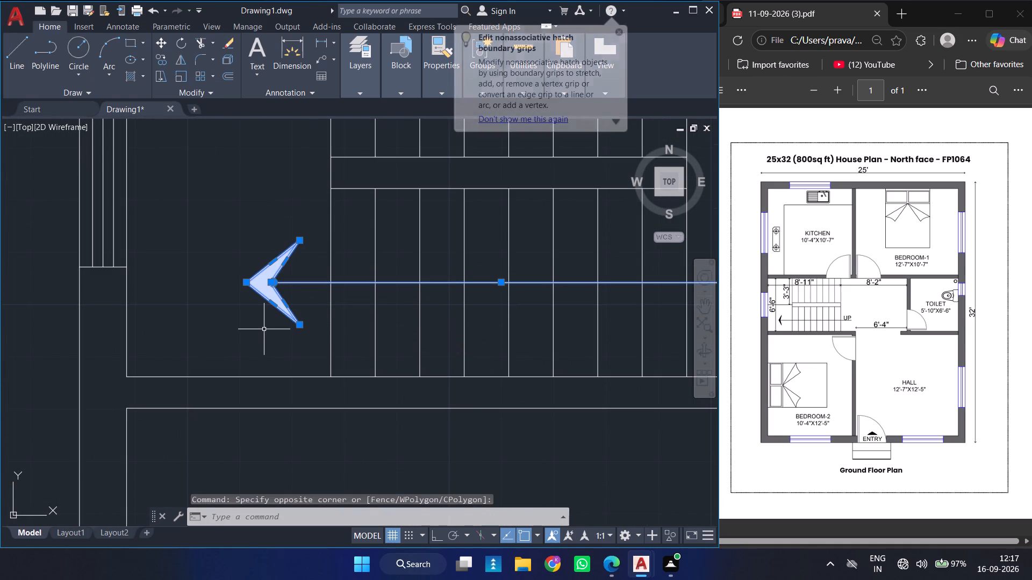
key("F12")
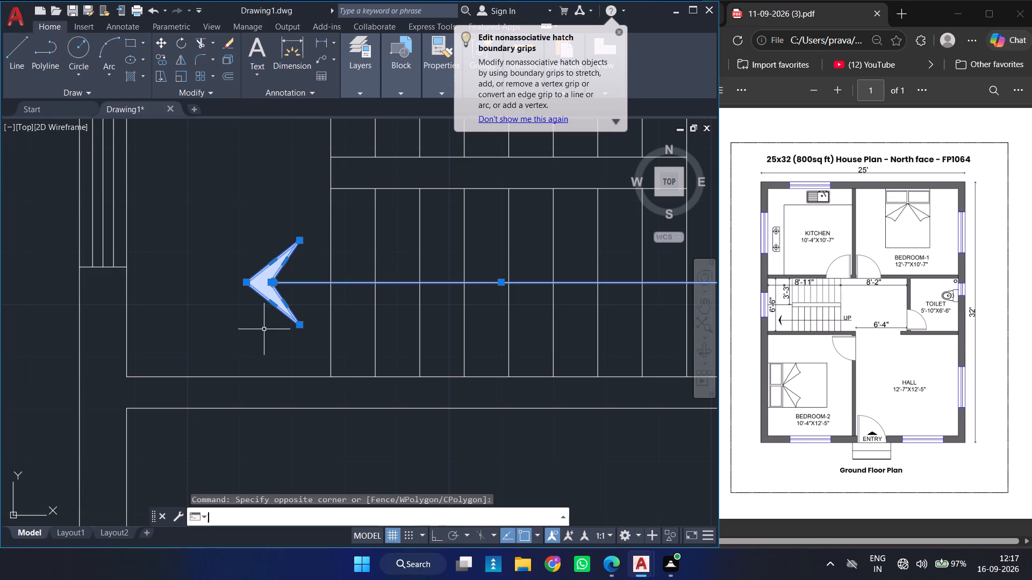
key("Escape")
left_click(211, 199)
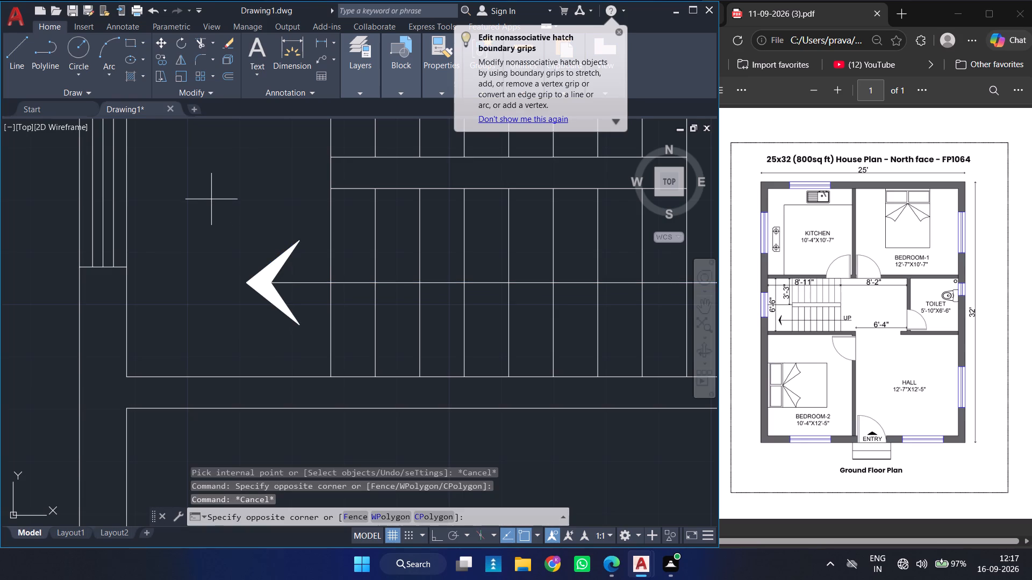
left_click(314, 341)
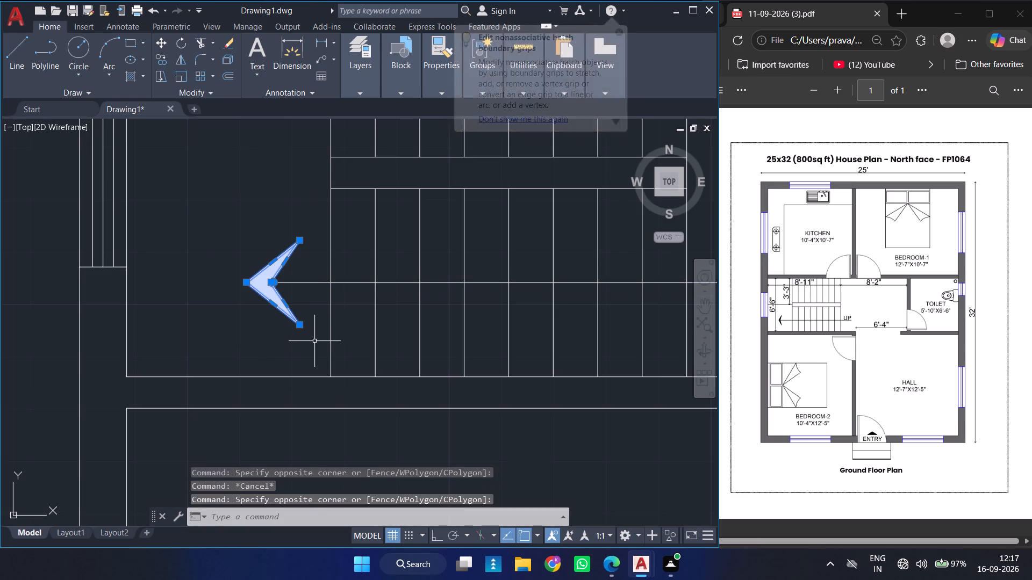
key("Delete")
With ortho off, draw a smaller arrowhead's south half from the direction line's west end, reaching about 3.75" east and returning to the line.
key("l")
key("Return")
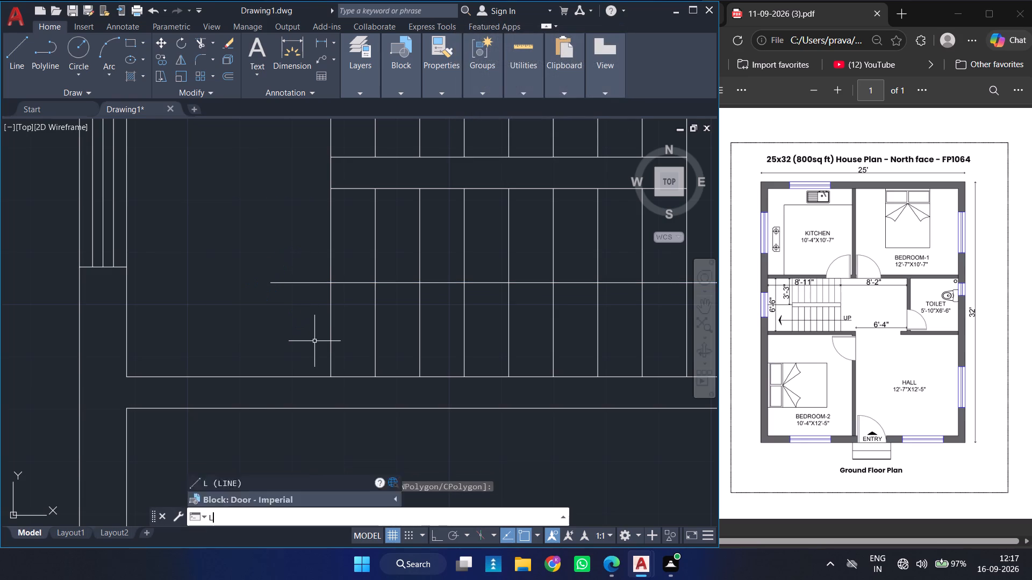
key("F8")
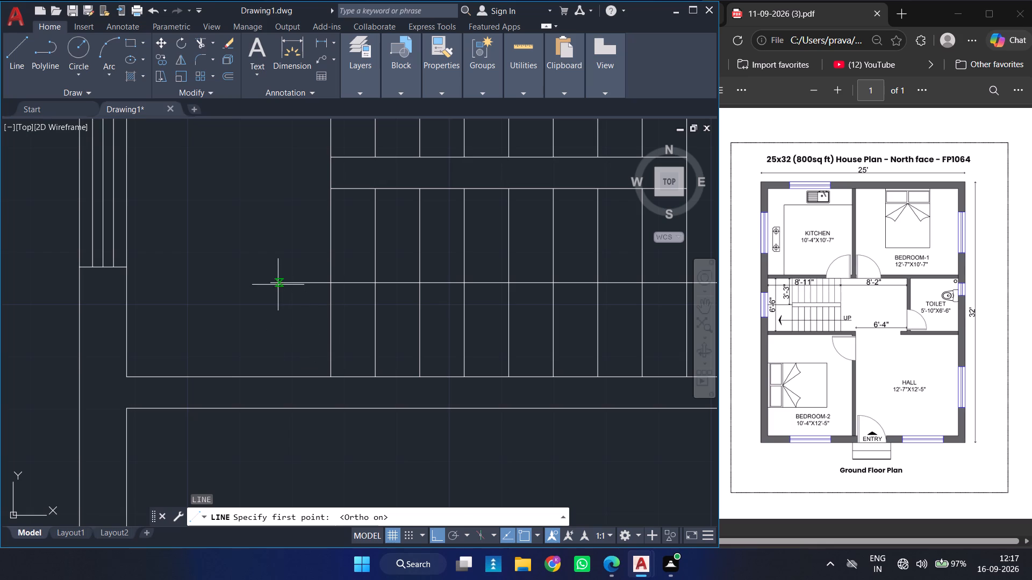
left_click(271, 282)
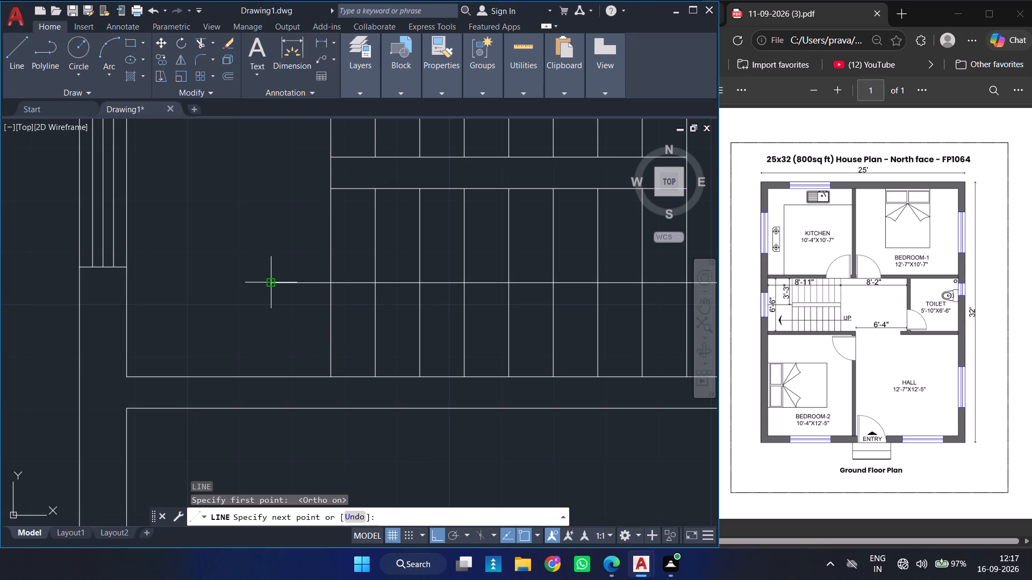
scroll(290, 296, "up", 3, "ctrl")
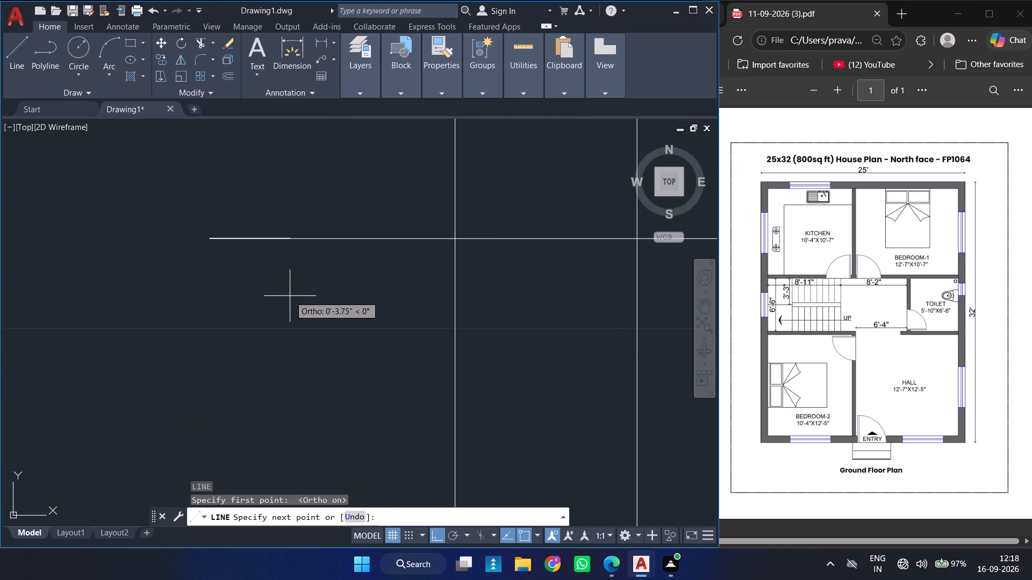
key("F8")
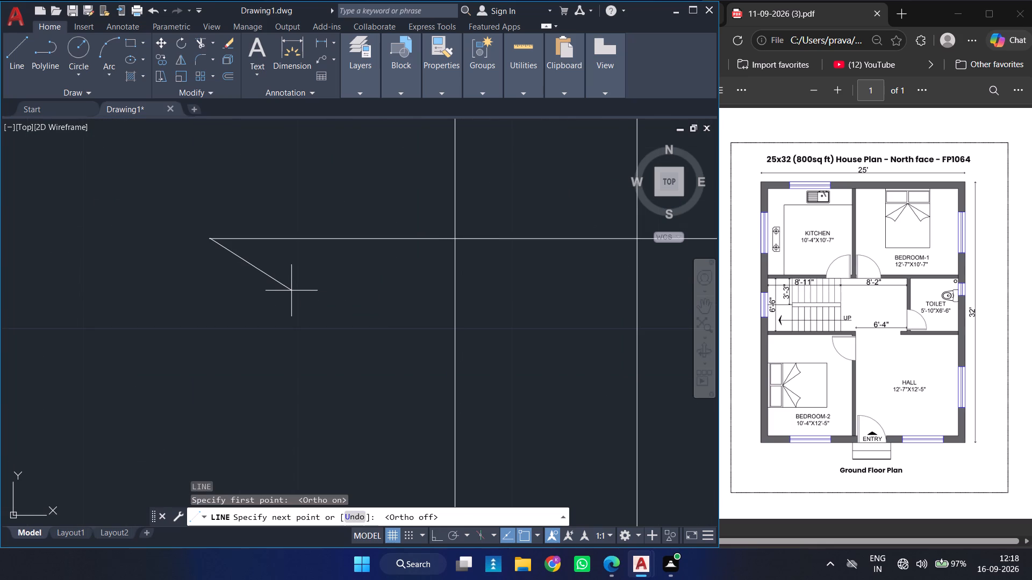
left_click(291, 291)
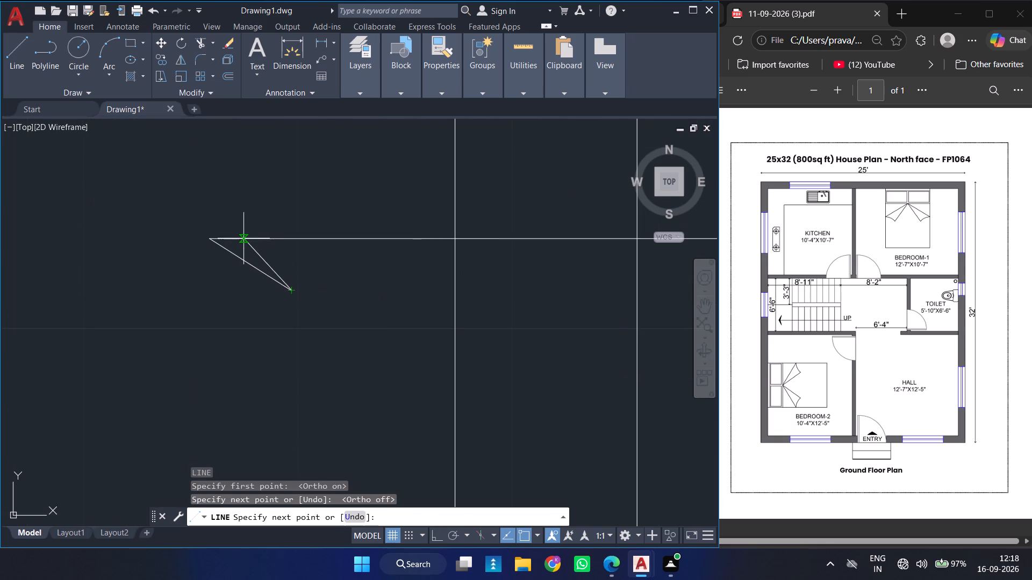
left_click(243, 238)
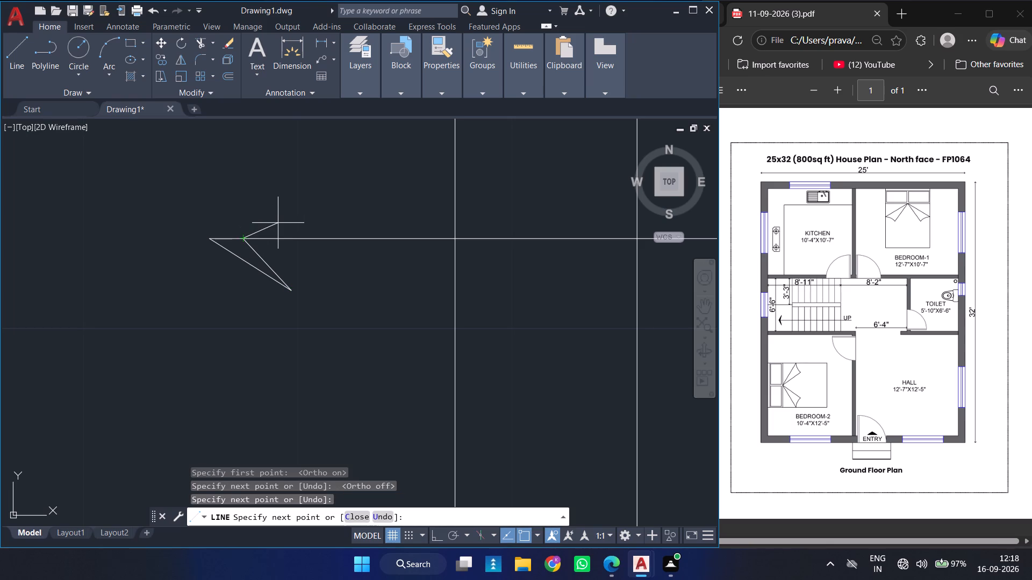
key("Return")
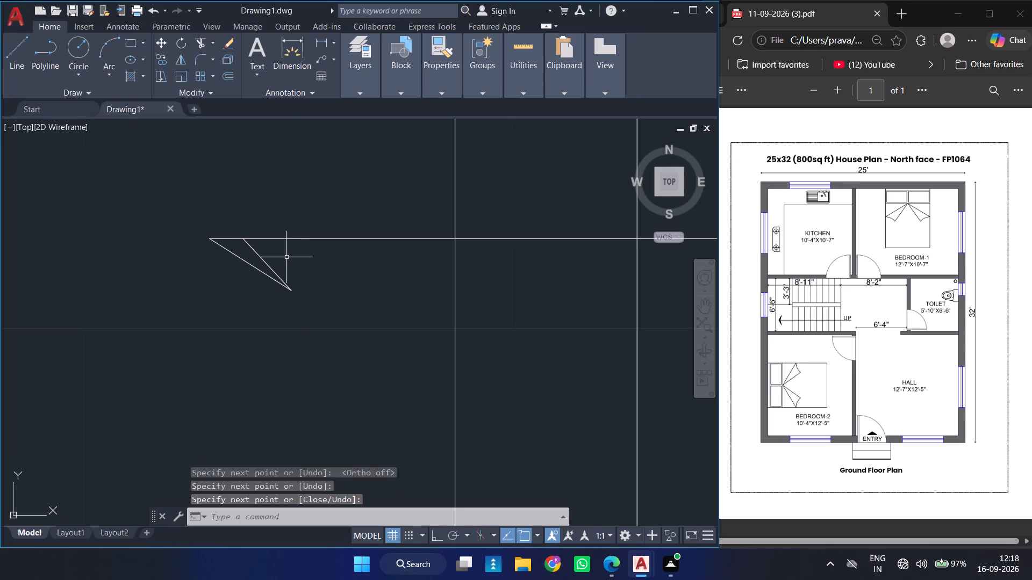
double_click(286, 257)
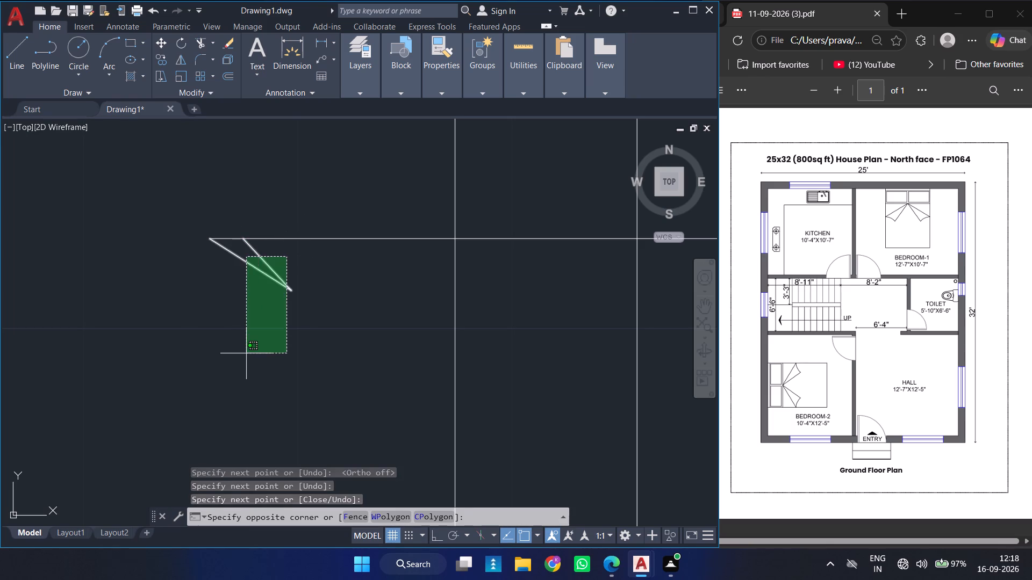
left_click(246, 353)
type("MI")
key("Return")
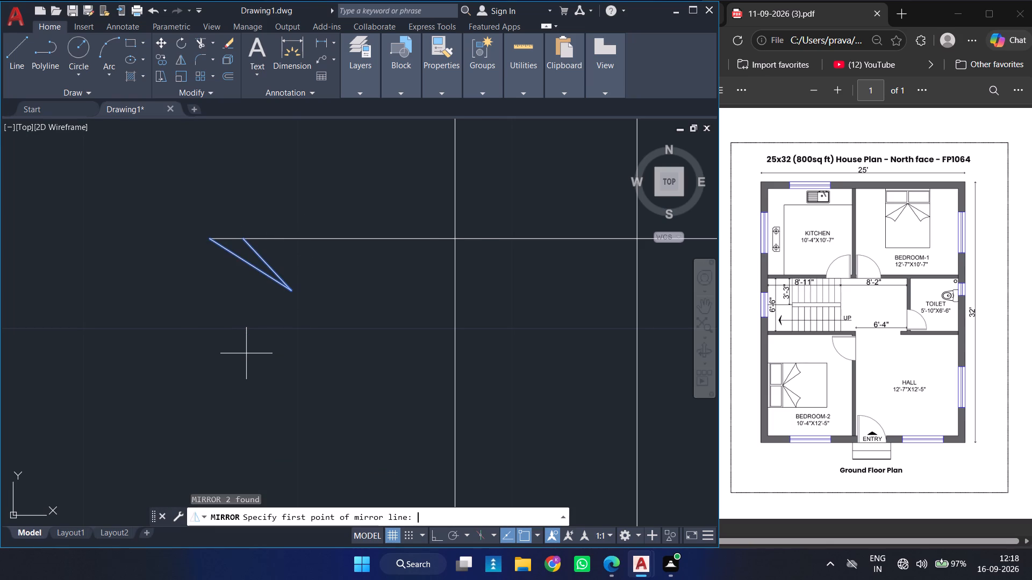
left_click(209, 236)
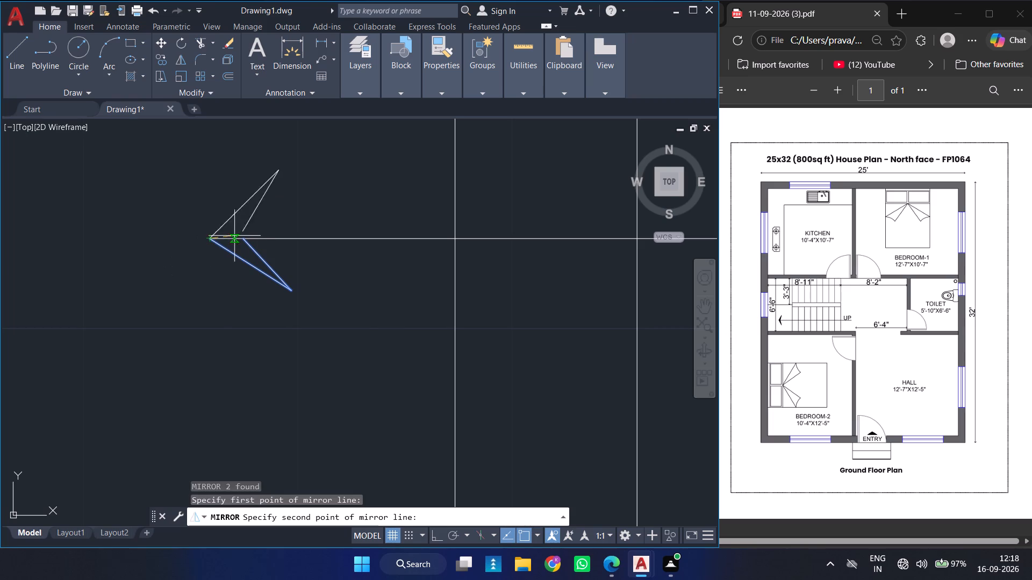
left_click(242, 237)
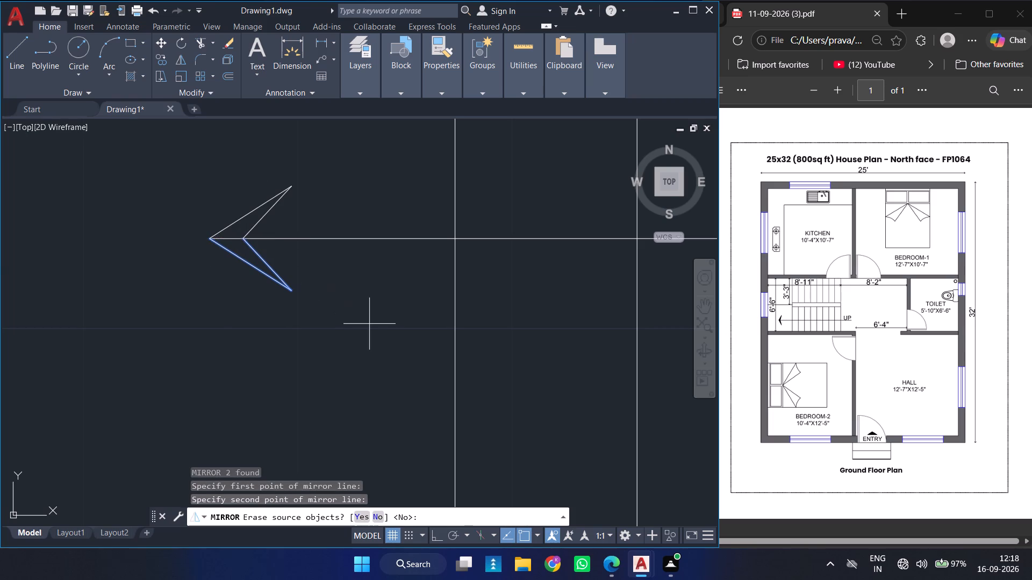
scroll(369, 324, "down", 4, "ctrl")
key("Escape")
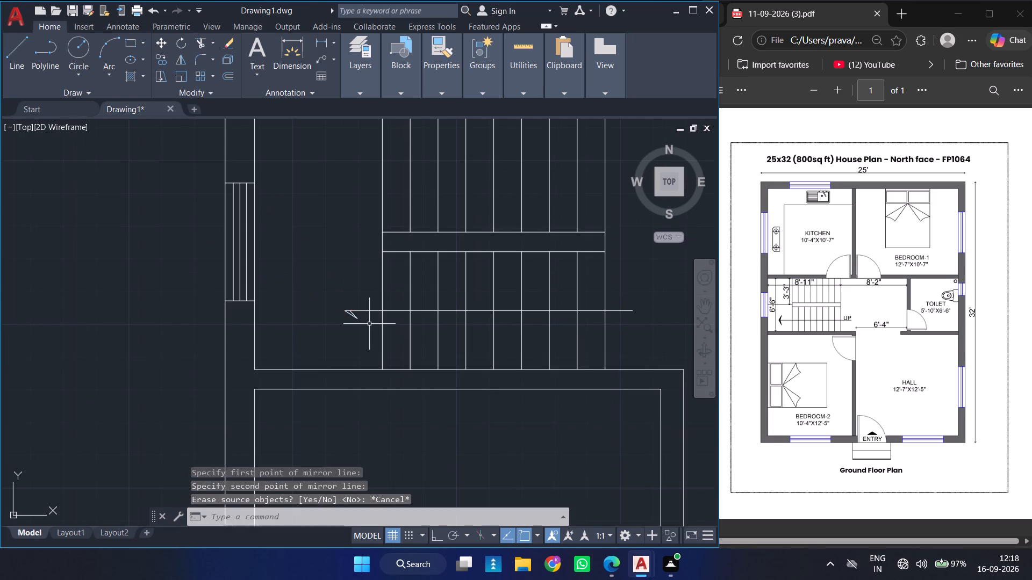
Mirror the small arrowhead's south half about the staircase direction line, keeping the source lines.
scroll(363, 316, "up", 5, "ctrl")
left_click(309, 285)
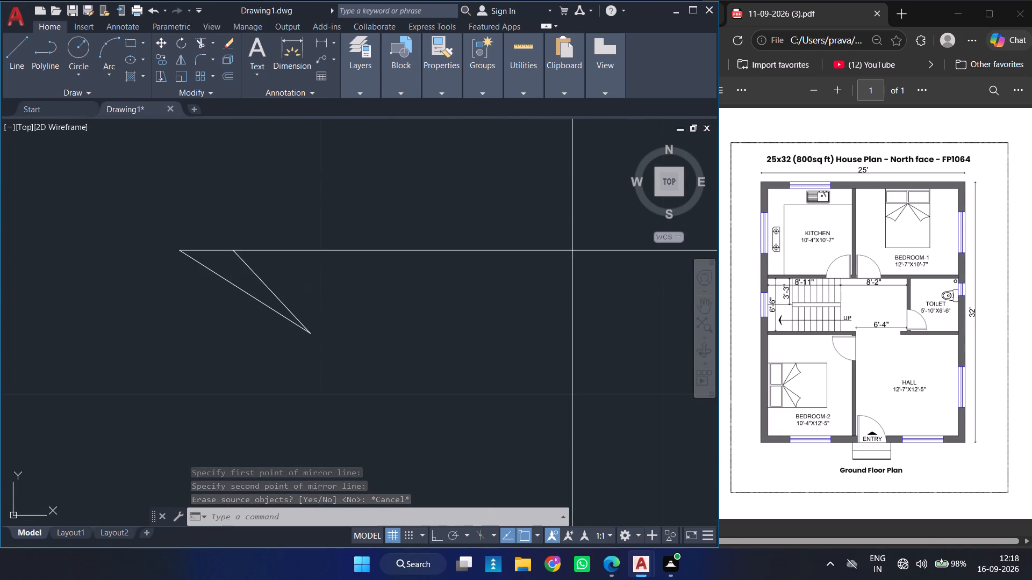
left_click(242, 369)
type("MI")
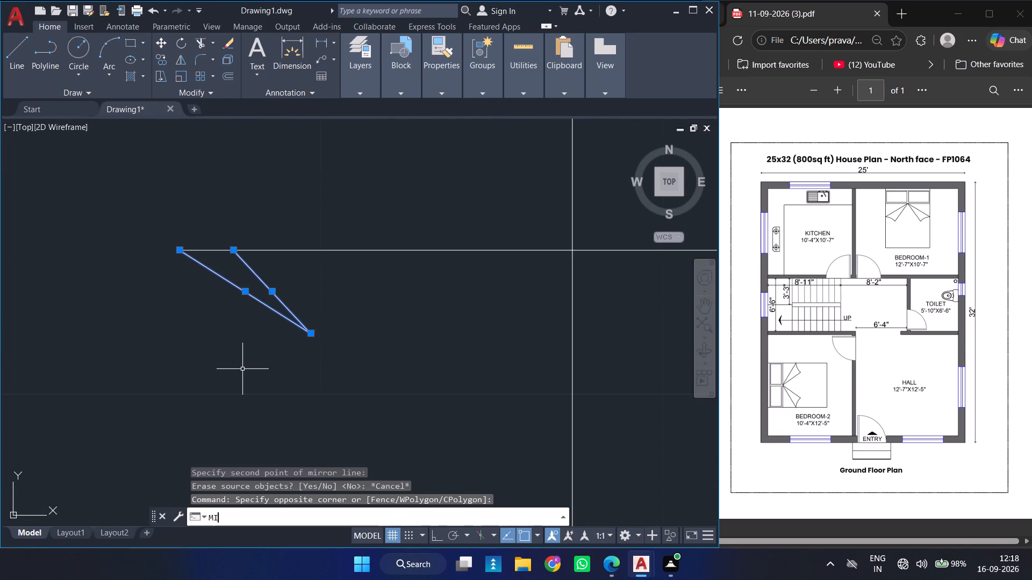
key("Return")
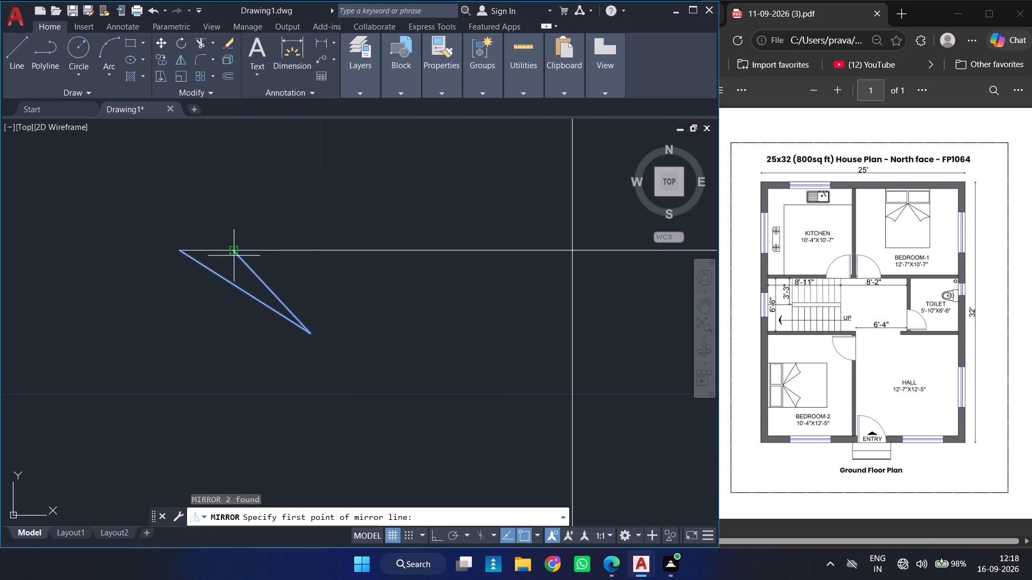
left_click(233, 252)
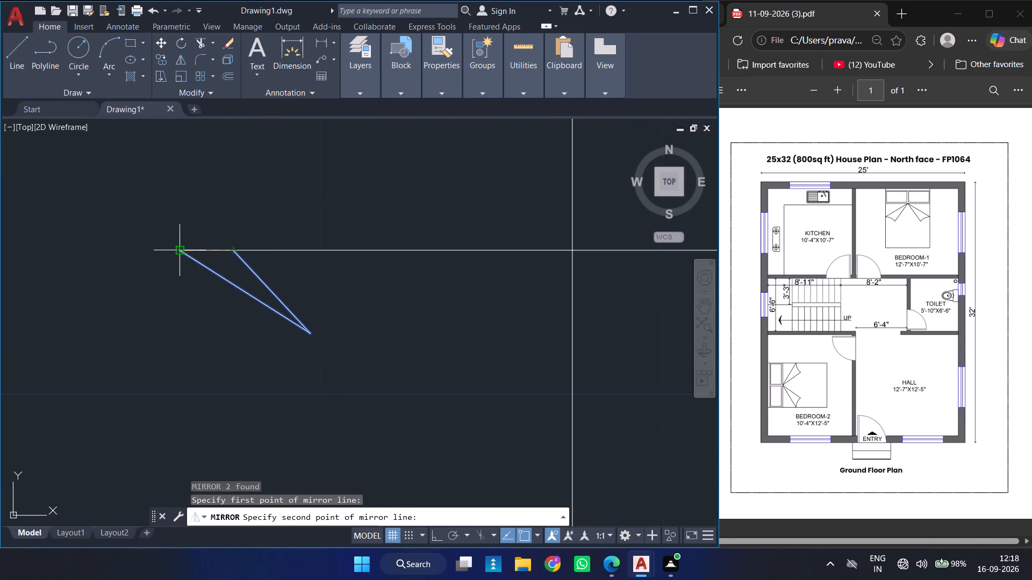
left_click(182, 248)
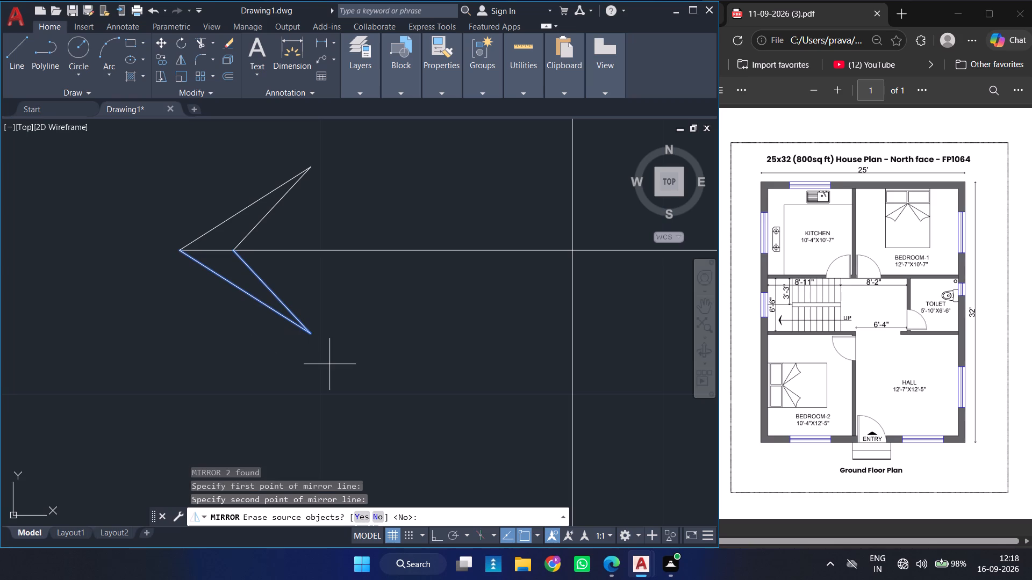
key("Return")
Fill both halves of the small staircase arrowhead with a Solid hatch.
scroll(313, 330, "down", 2, "ctrl")
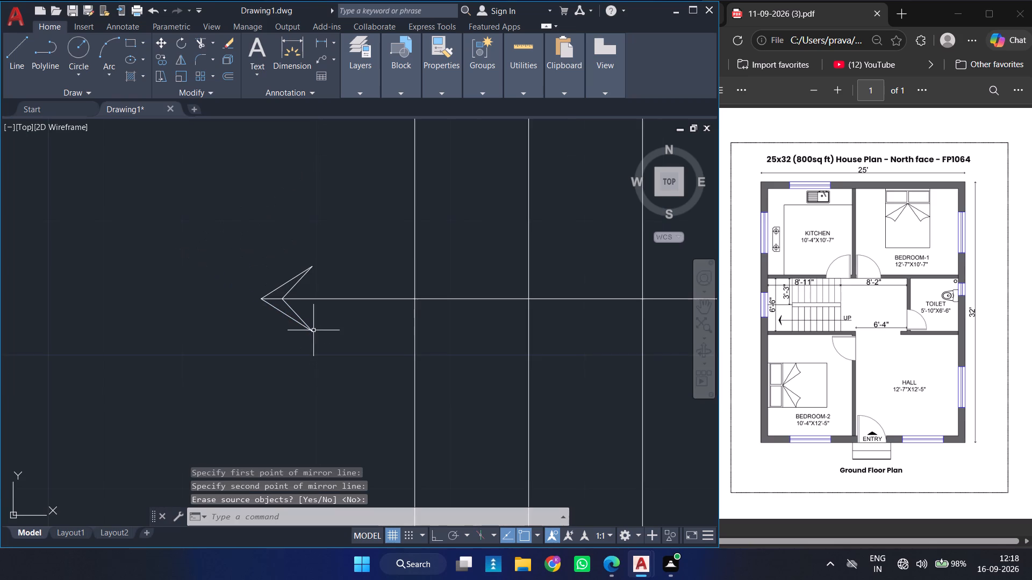
scroll(313, 330, "down", 1, "ctrl")
scroll(313, 330, "up", 2, "ctrl")
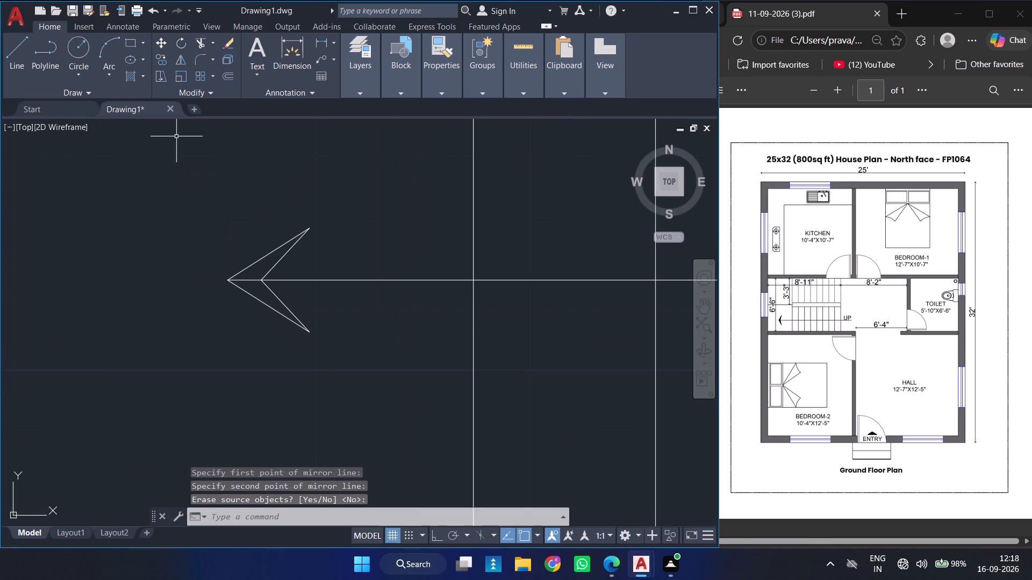
left_click(138, 77)
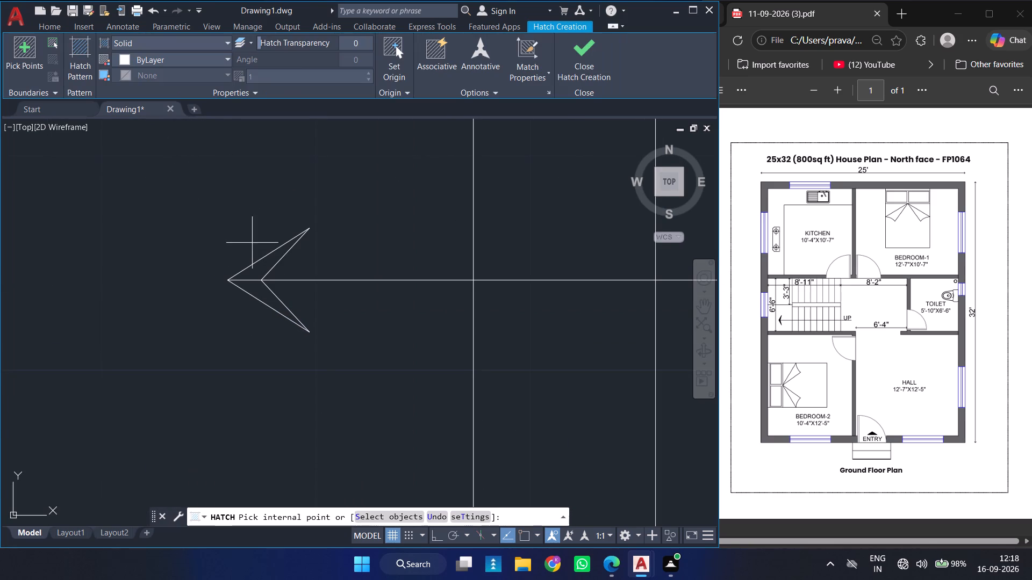
left_click(258, 274)
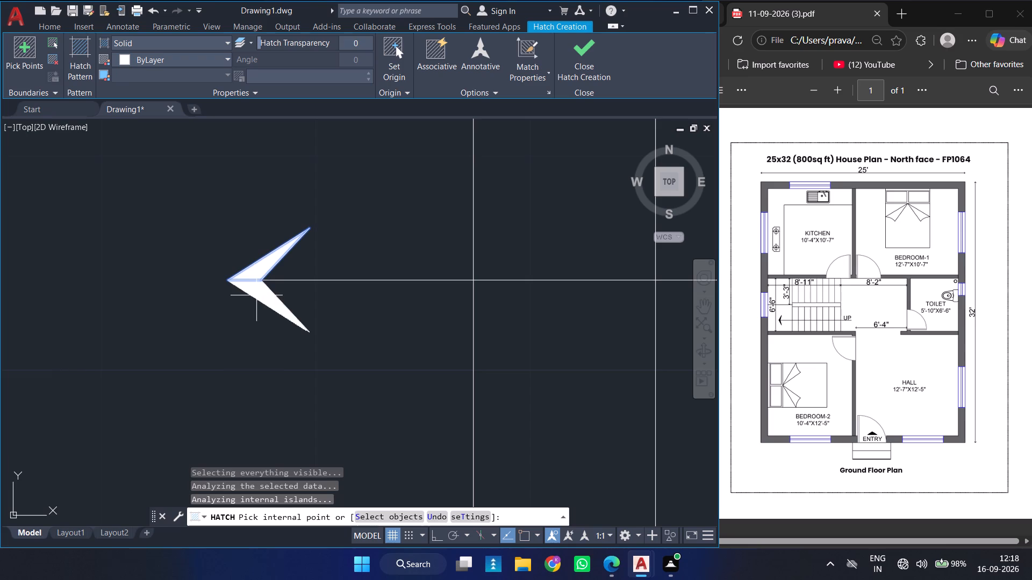
left_click(257, 294)
key("Escape")
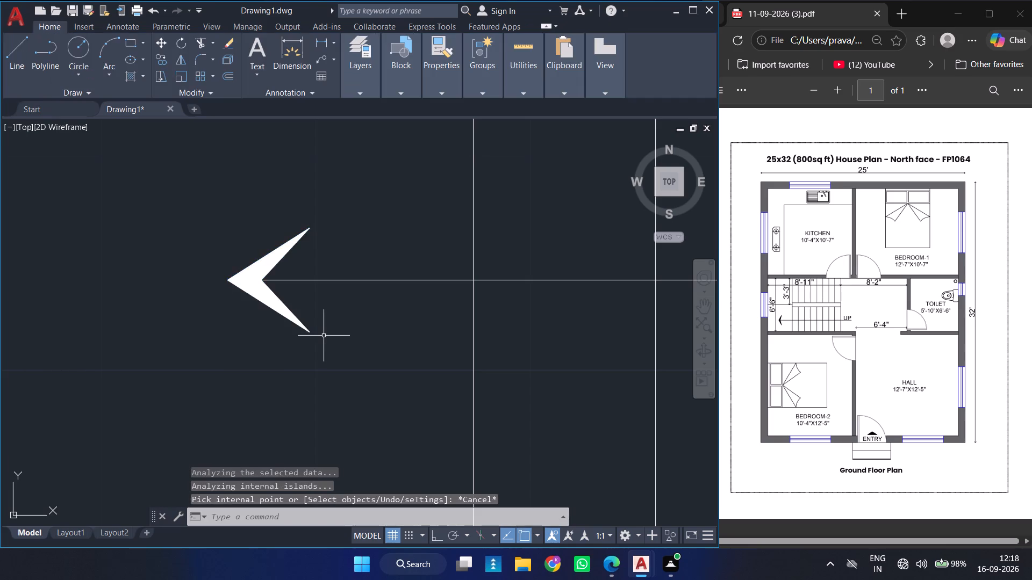
Offset the inner faces of the kitchen's west and north walls 2' into the room for the counter.
scroll(324, 336, "down", 5, "ctrl")
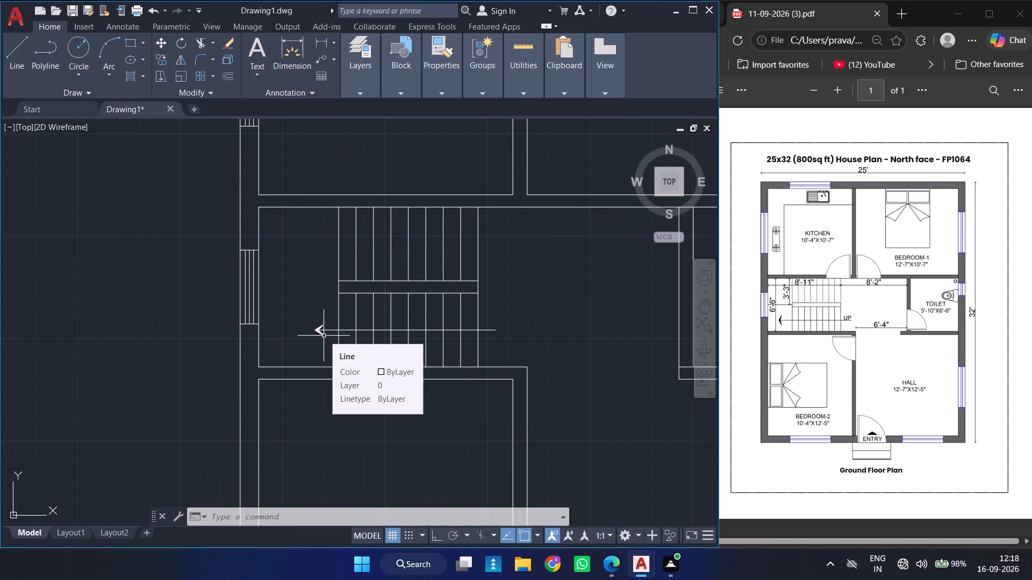
key("o")
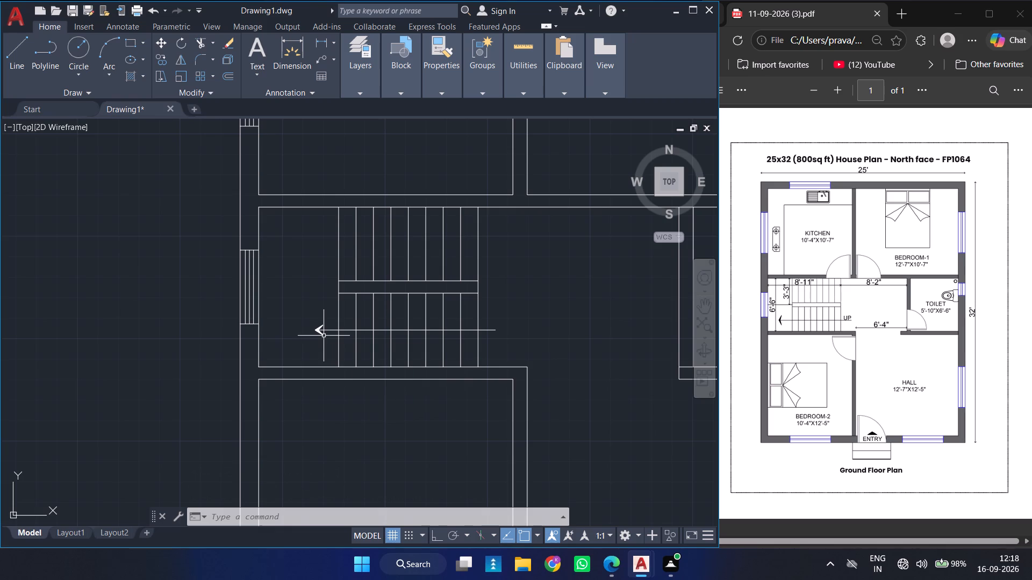
key("Return")
type("2'")
key("Return")
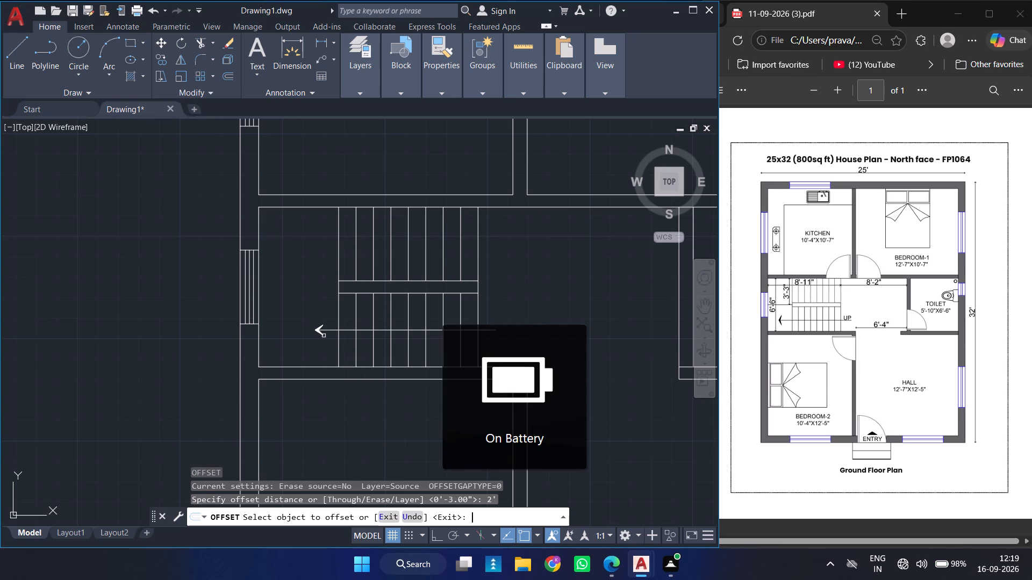
key("Return")
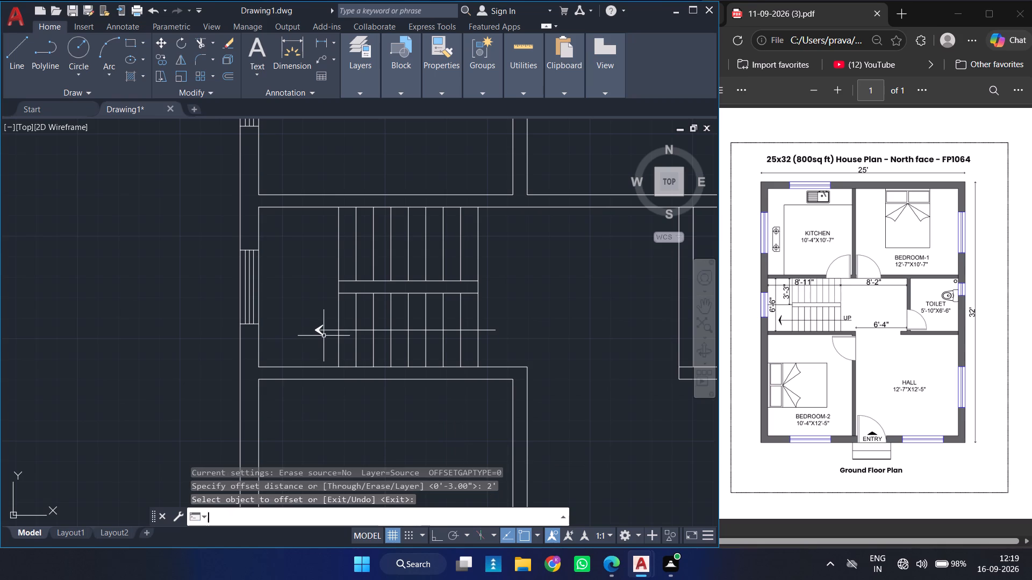
key("o")
key("Return")
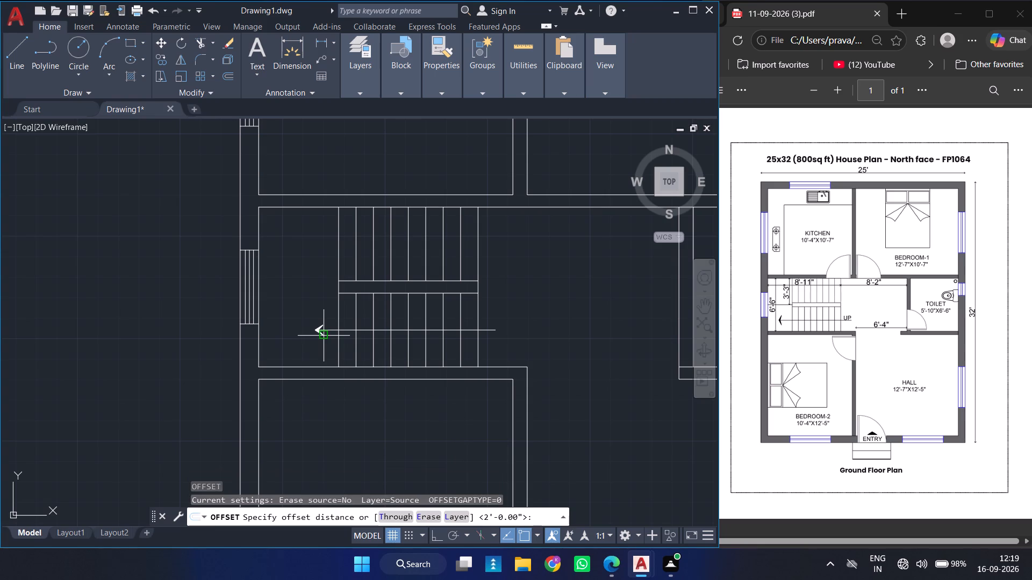
key("Return")
scroll(324, 336, "down", 3, "ctrl")
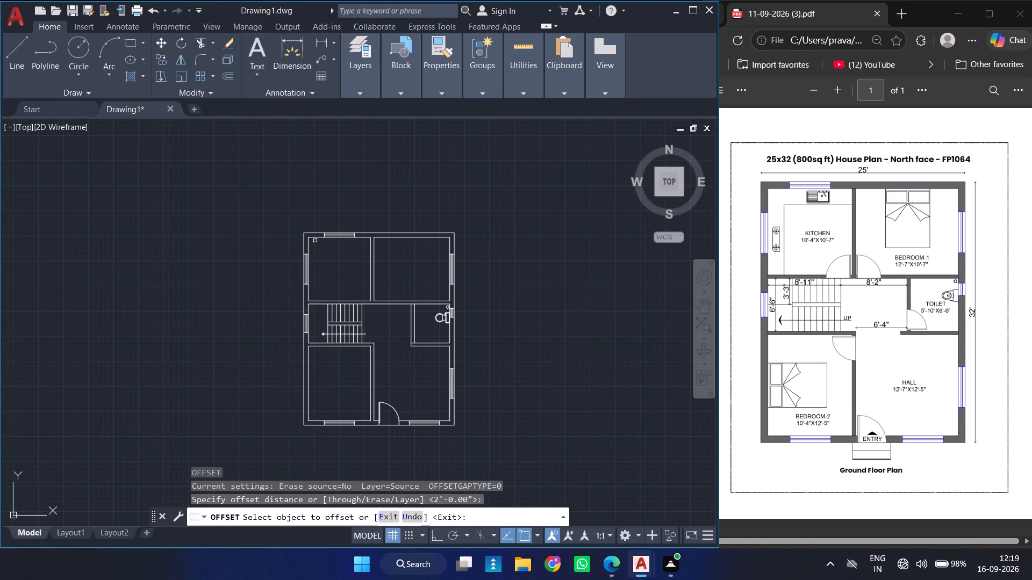
left_click(309, 250)
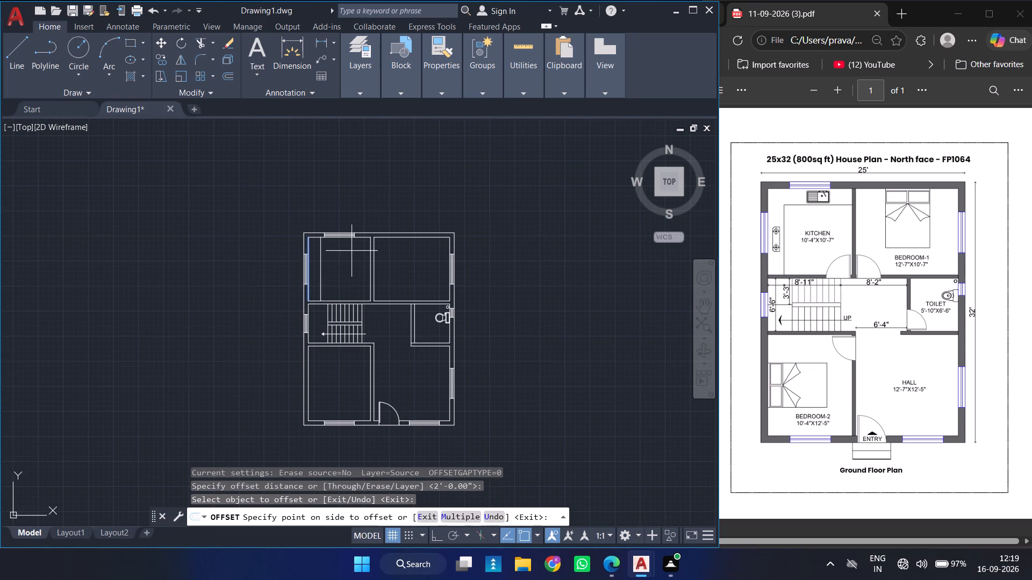
left_click(352, 251)
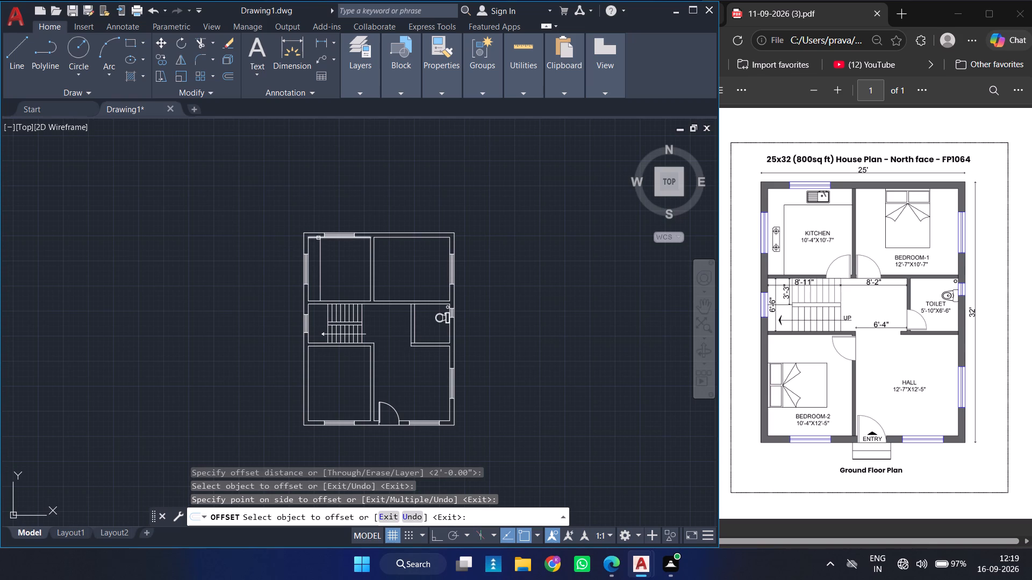
left_click(318, 238)
left_click(329, 266)
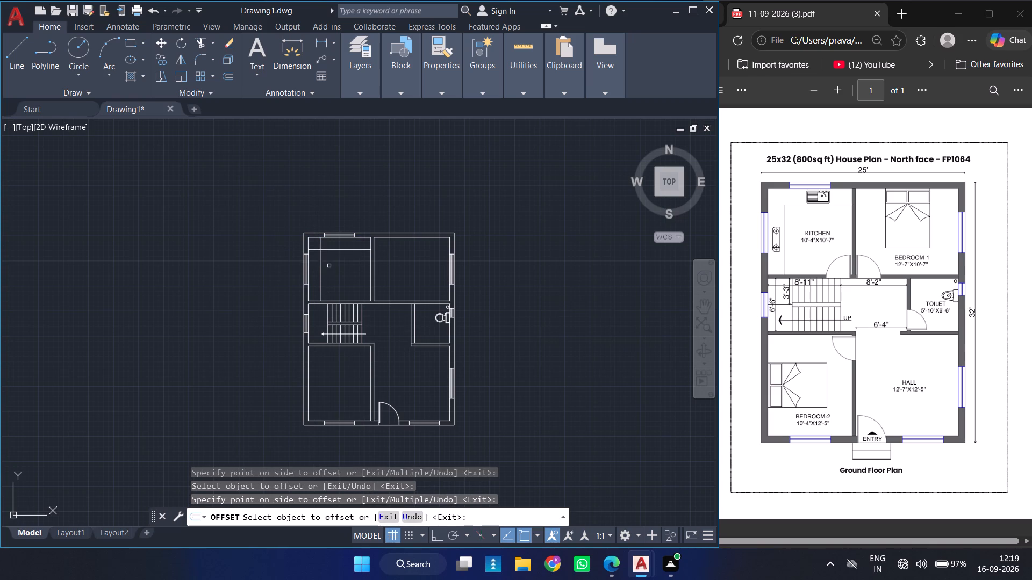
key("Escape")
Trim the two kitchen counter lines where they cross past each other at the northwest corner.
type("TR")
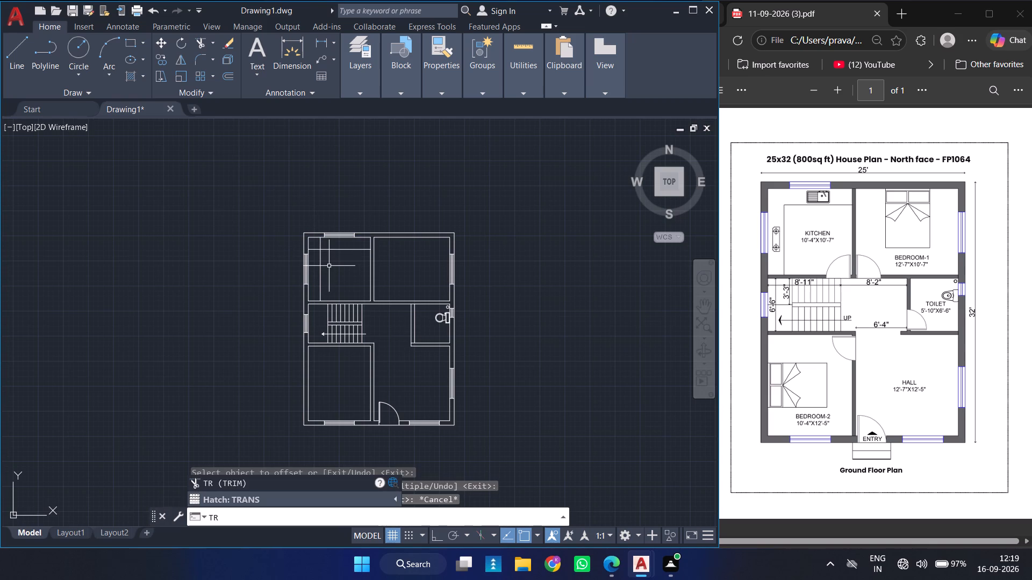
key("space")
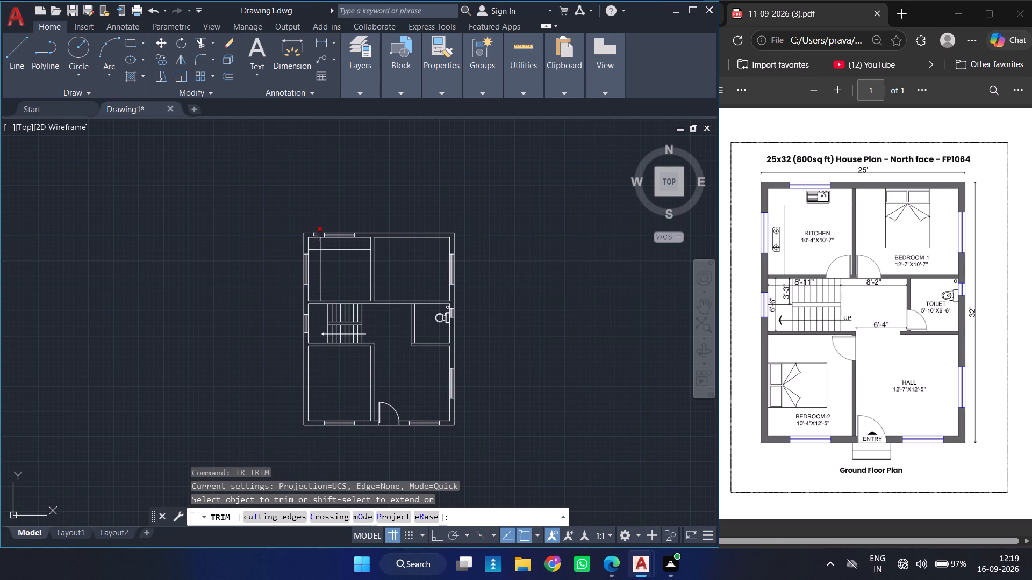
left_click(320, 243)
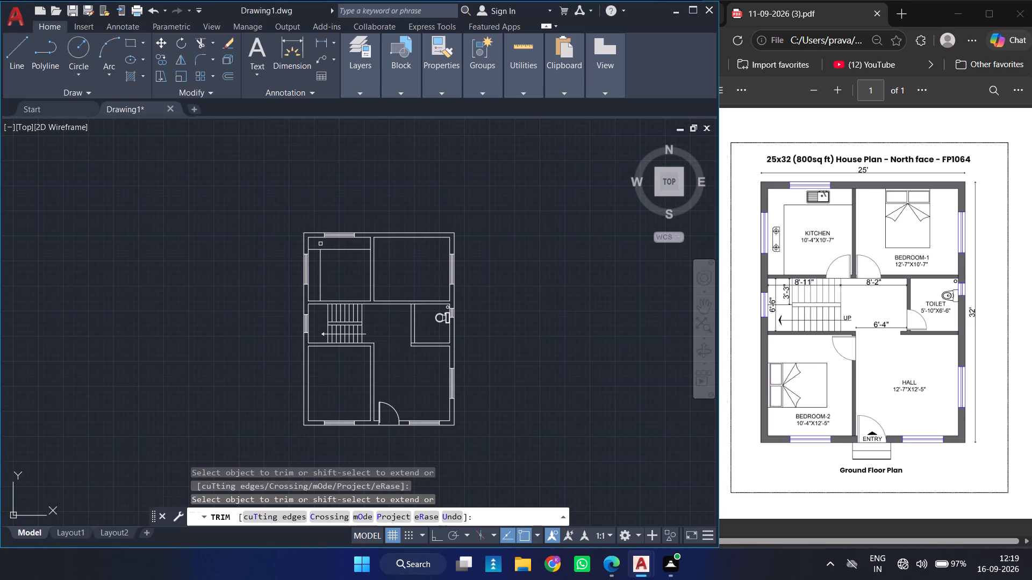
left_click(317, 248)
key("Escape")
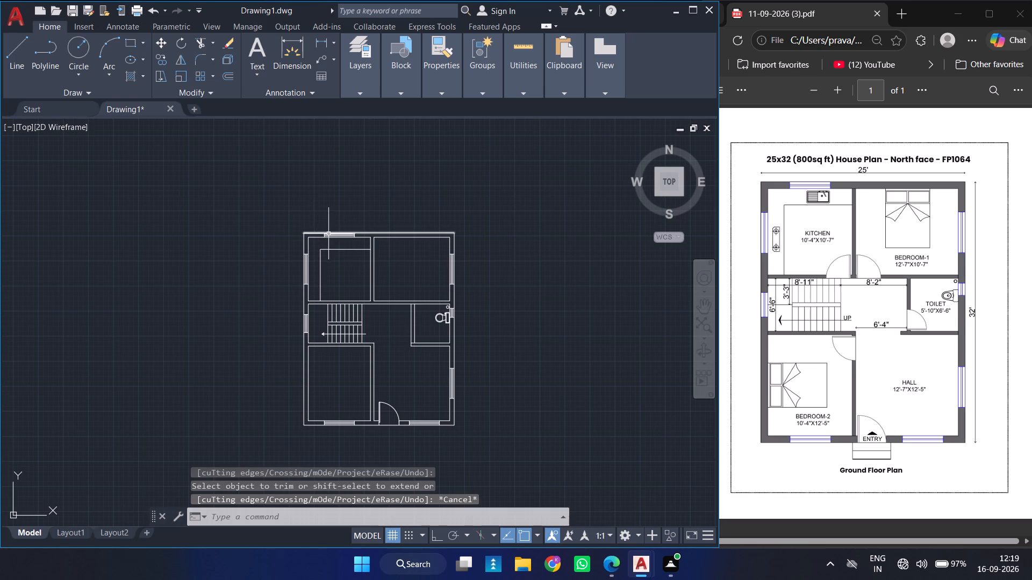
From the Kitchens.dwg blocks in DesignCenter, insert the Sink-double - 36 in top block in open kitchen space south of the counter.
scroll(337, 241, "up", 4, "ctrl")
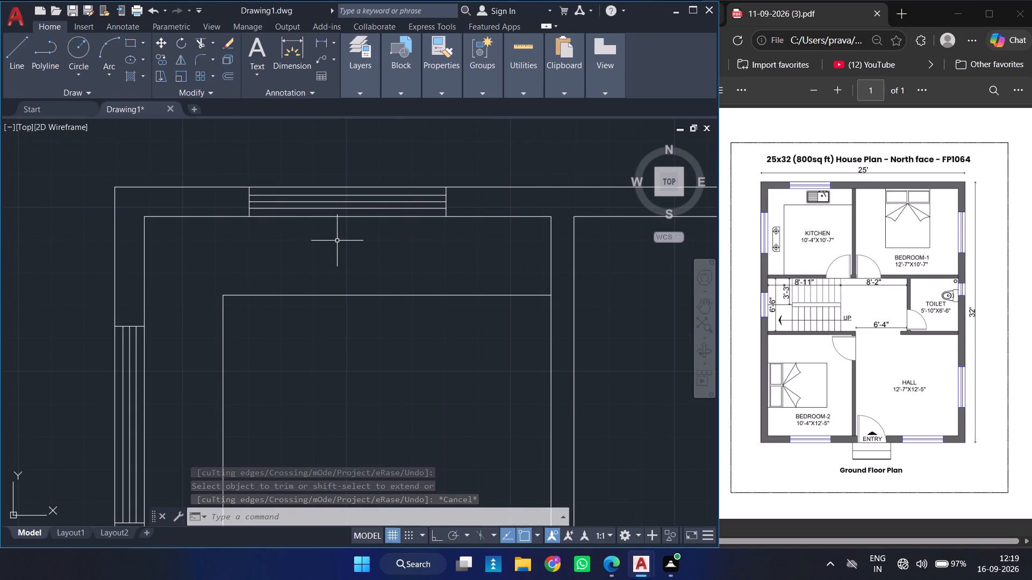
key("ctrl+2")
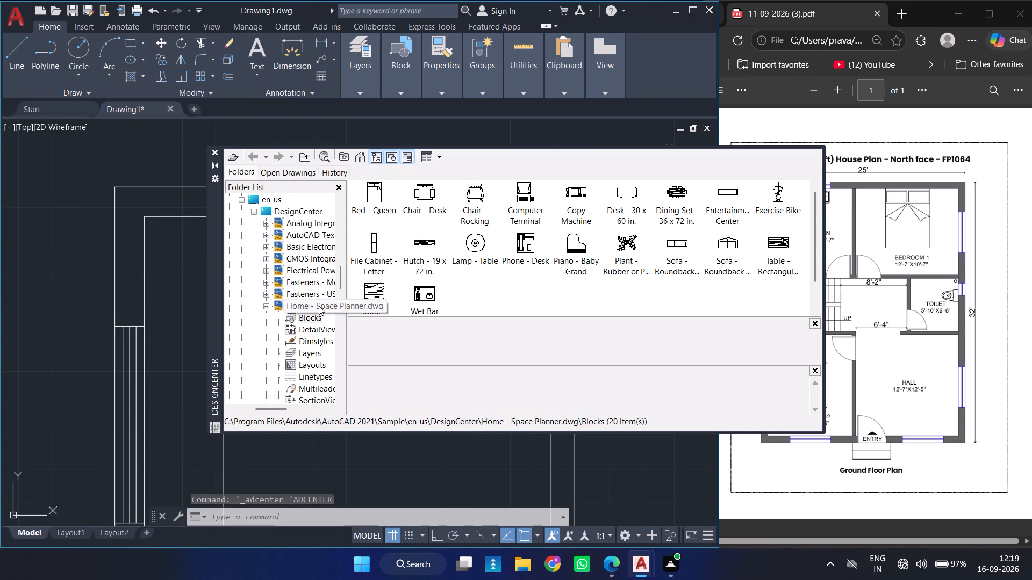
scroll(319, 306, "down", 6)
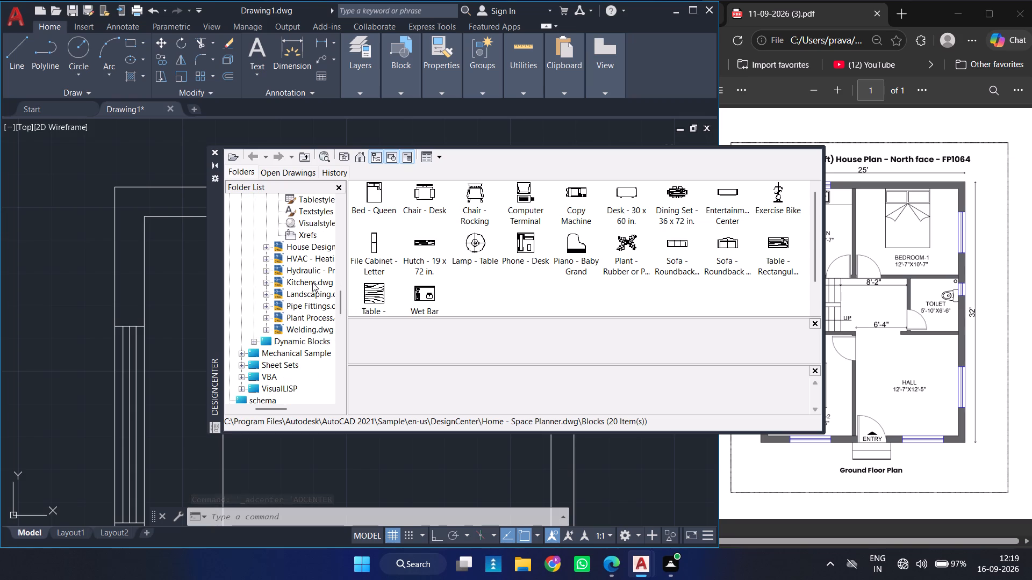
double_click(317, 272)
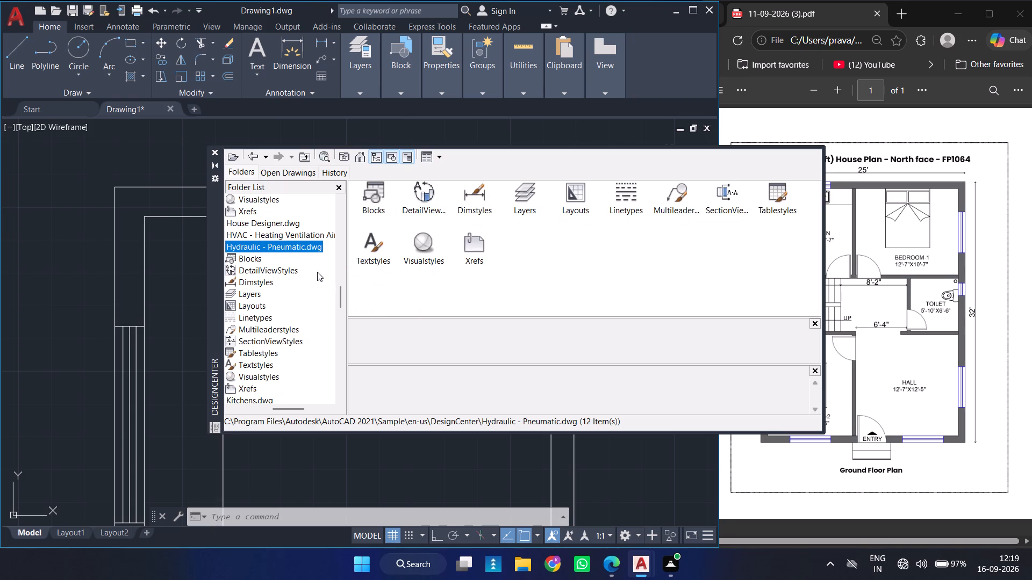
double_click(361, 190)
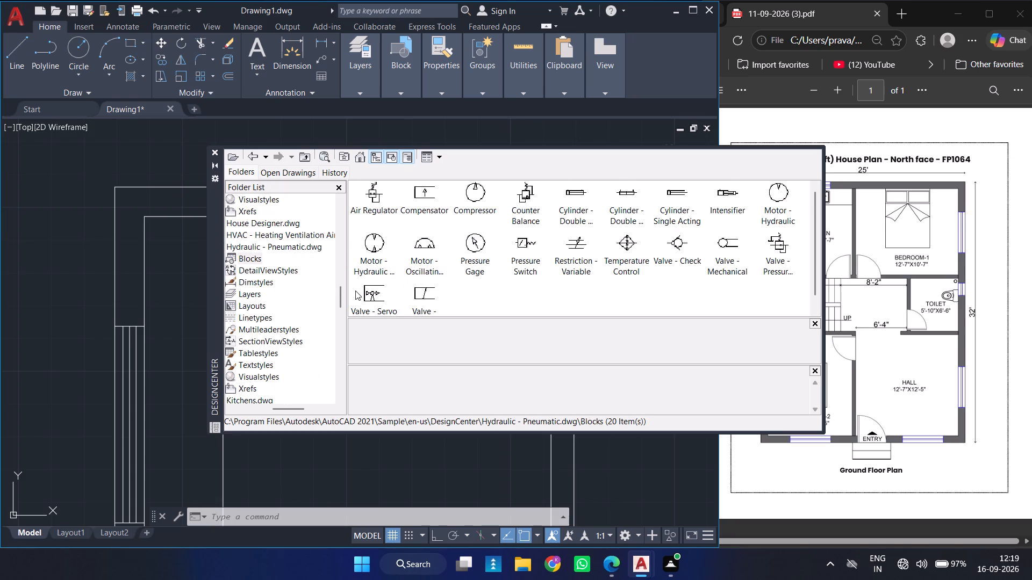
scroll(275, 282, "down", 3)
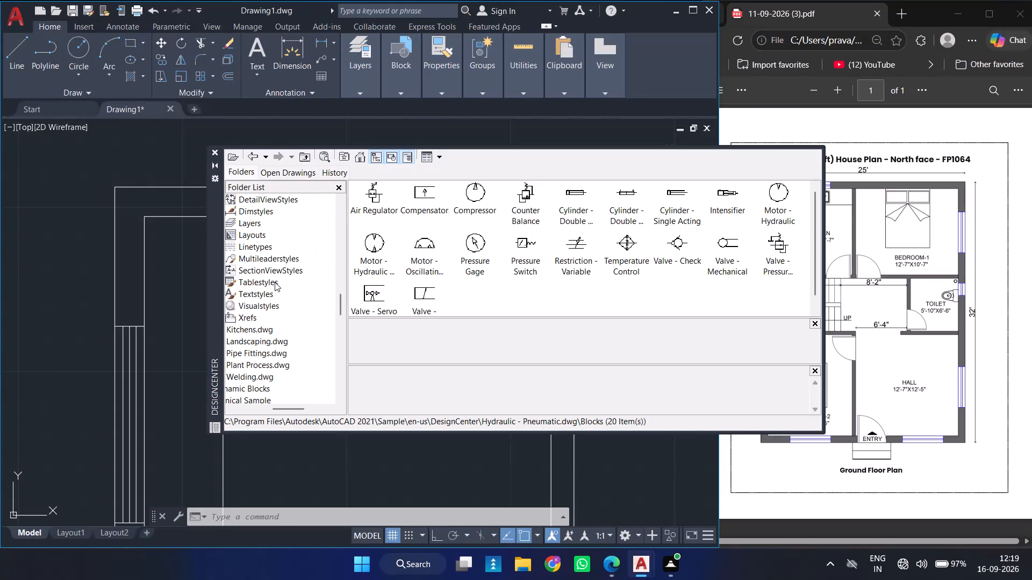
double_click(263, 332)
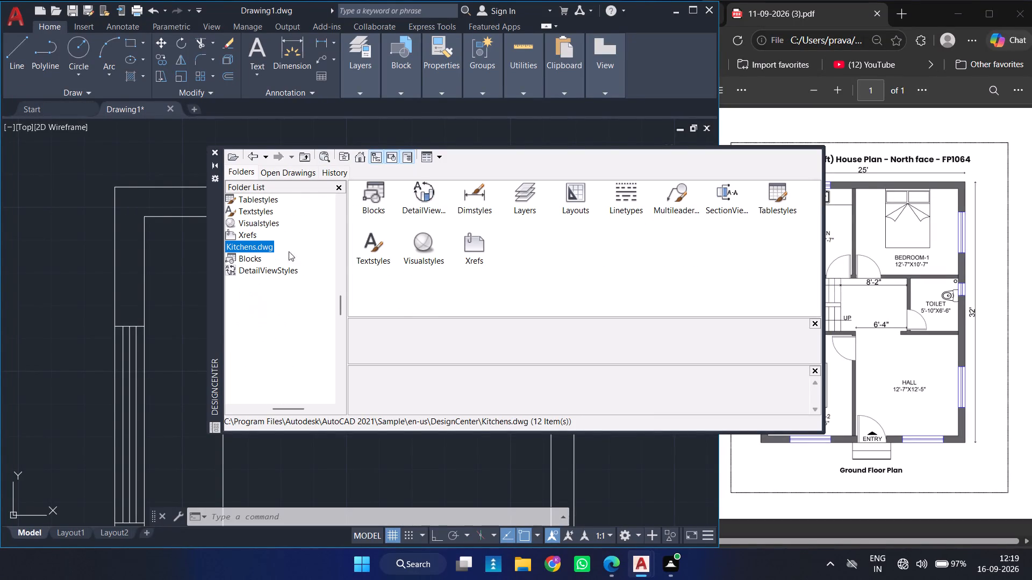
double_click(365, 188)
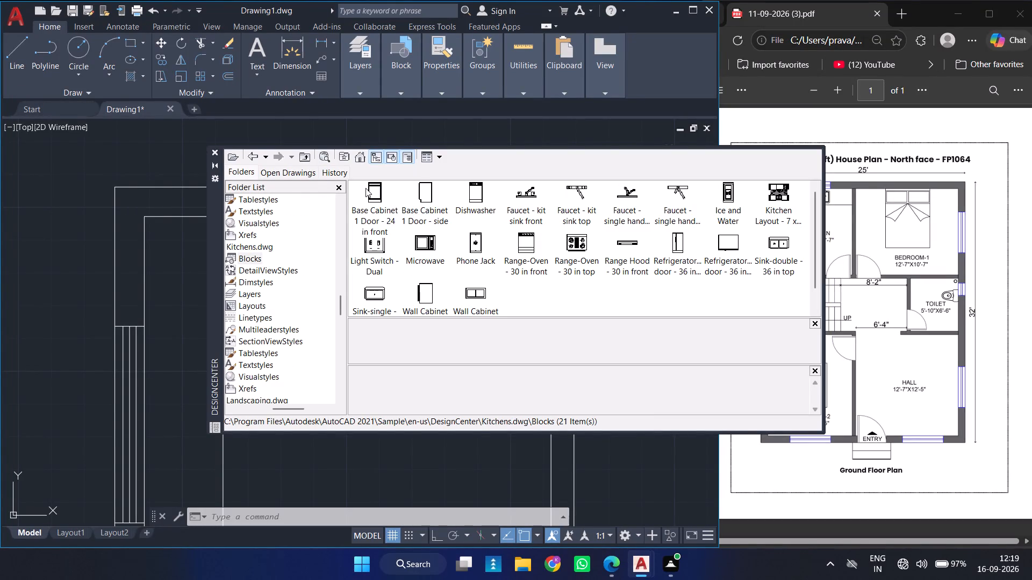
left_click(759, 256)
left_click_drag(759, 256, 756, 258)
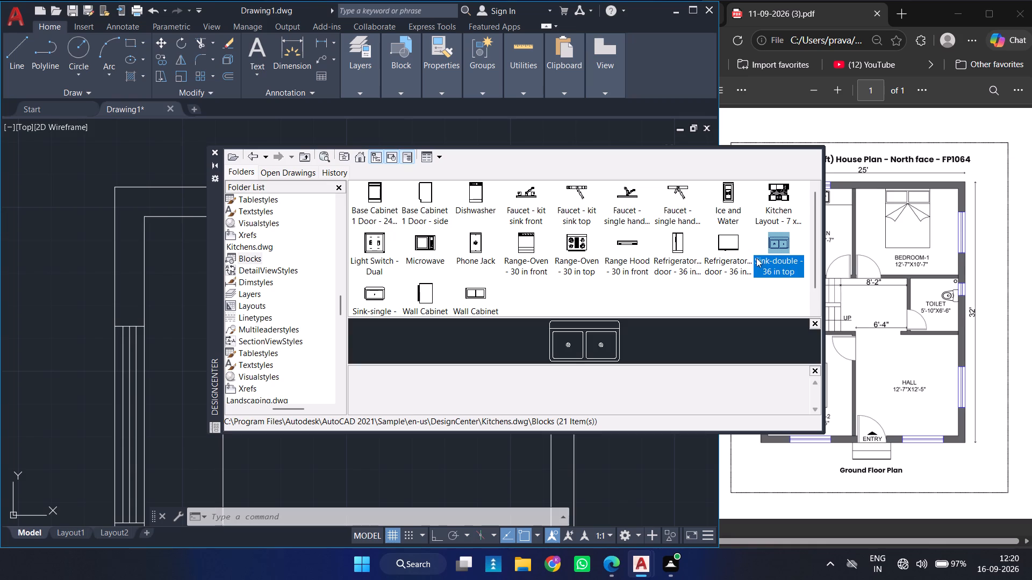
left_click_drag(756, 258, 419, 468)
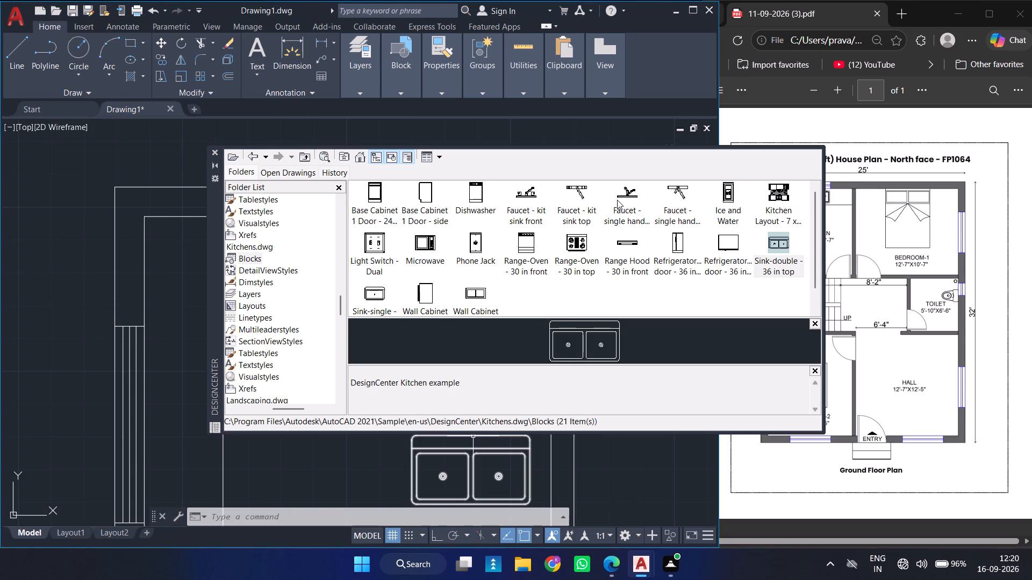
Insert the Faucet - kit sink top block on the back ledge of the double sink.
left_click(581, 207)
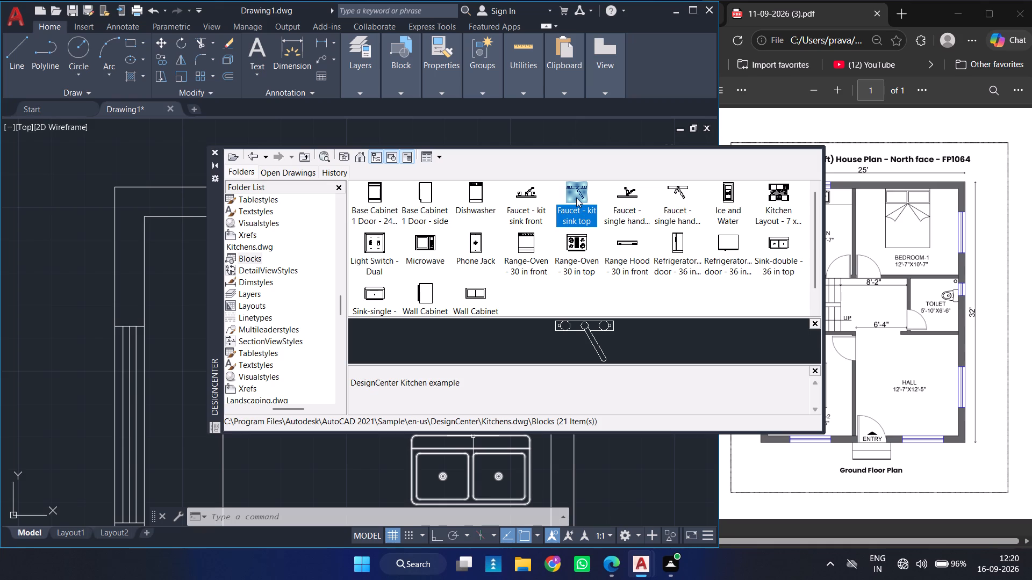
left_click_drag(576, 198, 494, 439)
Place the faucet on the sink's back edge above the east basin and close DesignCenter.
left_click_drag(494, 439, 498, 438)
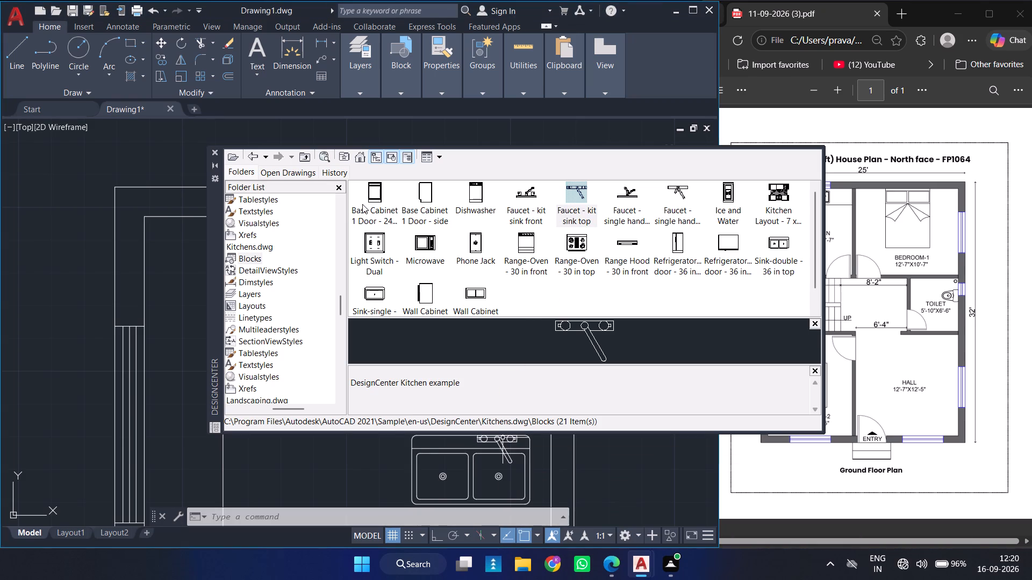
left_click(219, 152)
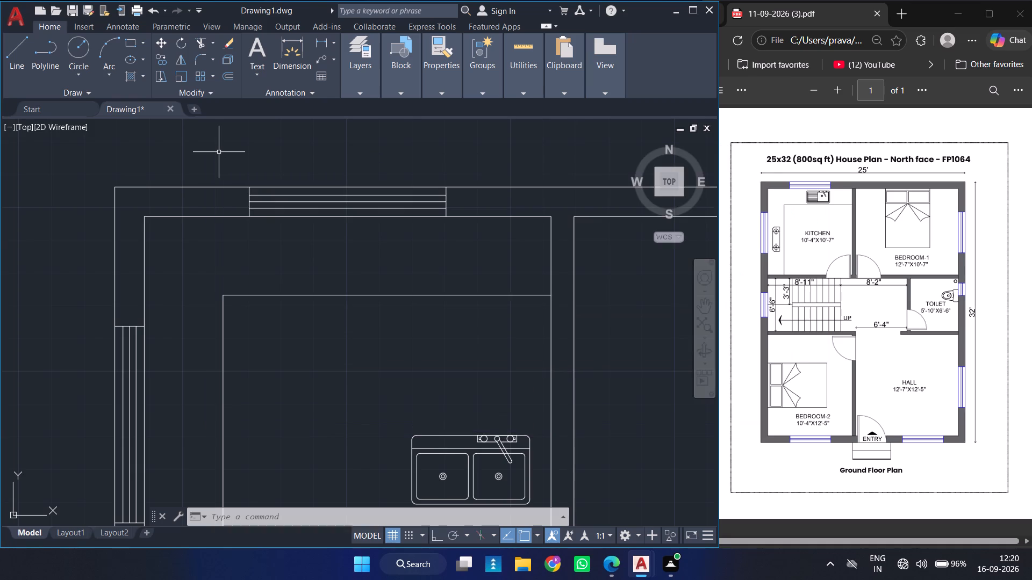
Turn Ortho on and reposition the faucet so its base sits within the sink's back ledge above the east basin.
scroll(407, 271, "down", 2, "ctrl")
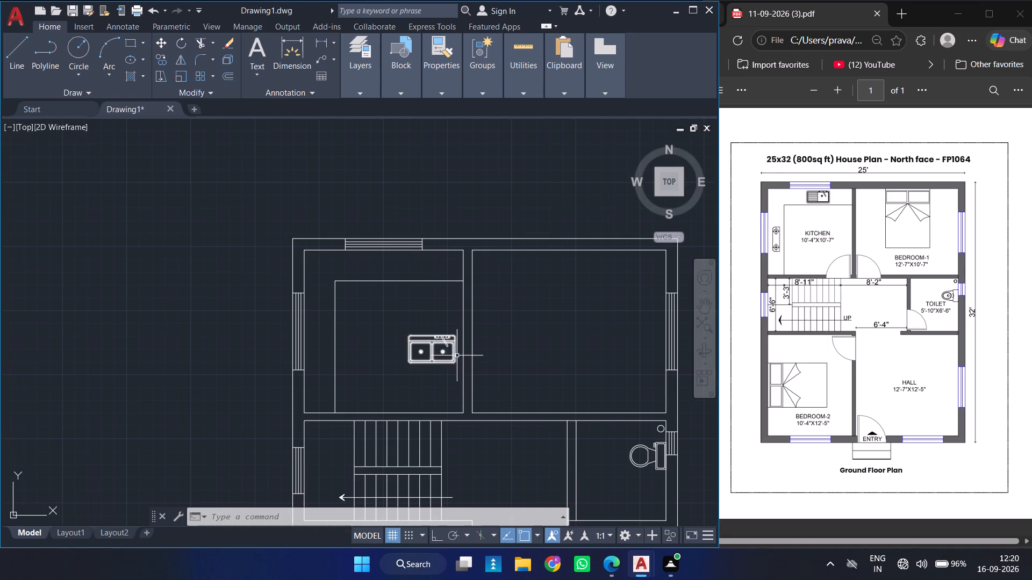
scroll(459, 357, "up", 3, "ctrl")
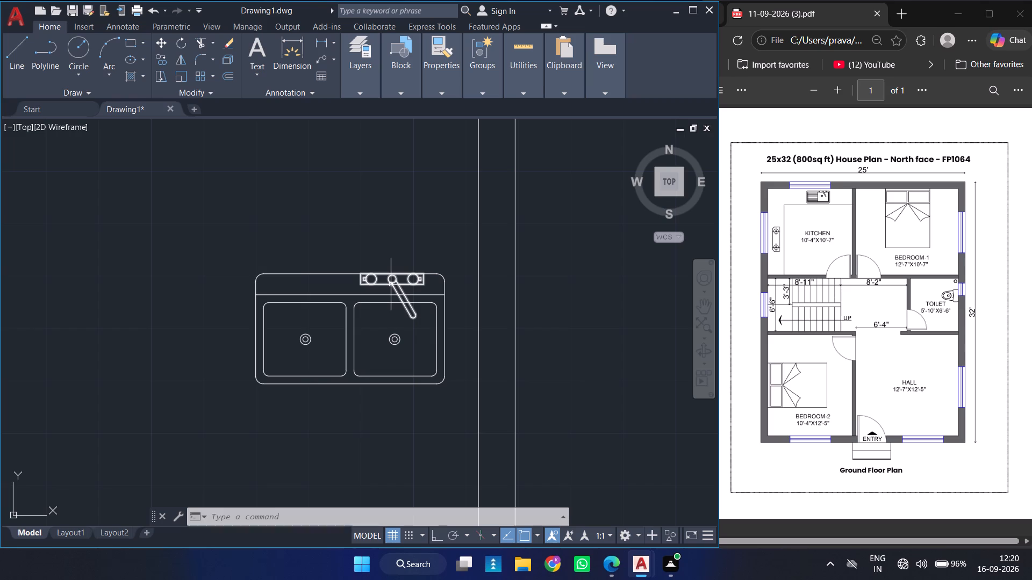
left_click(391, 283)
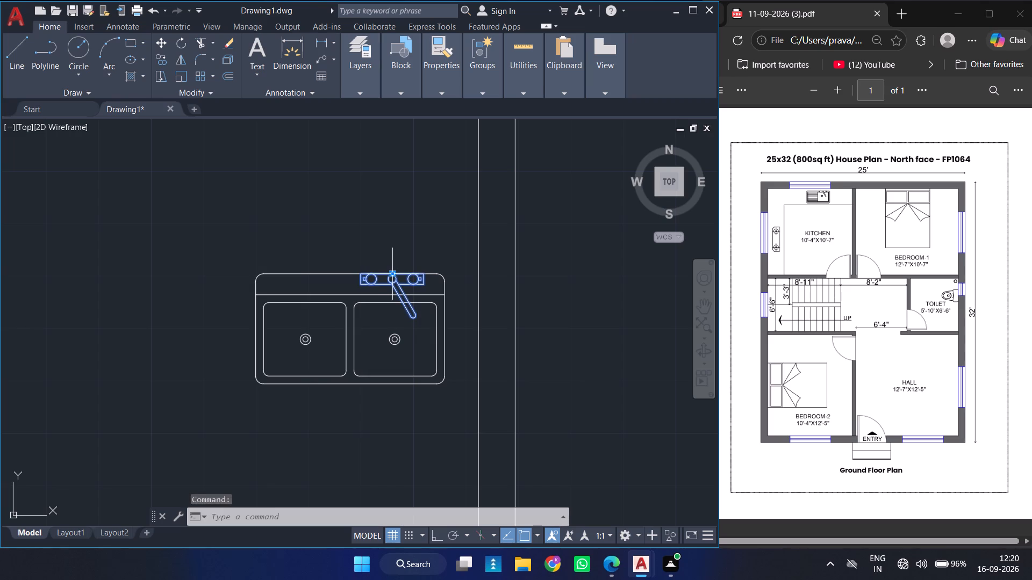
left_click(391, 275)
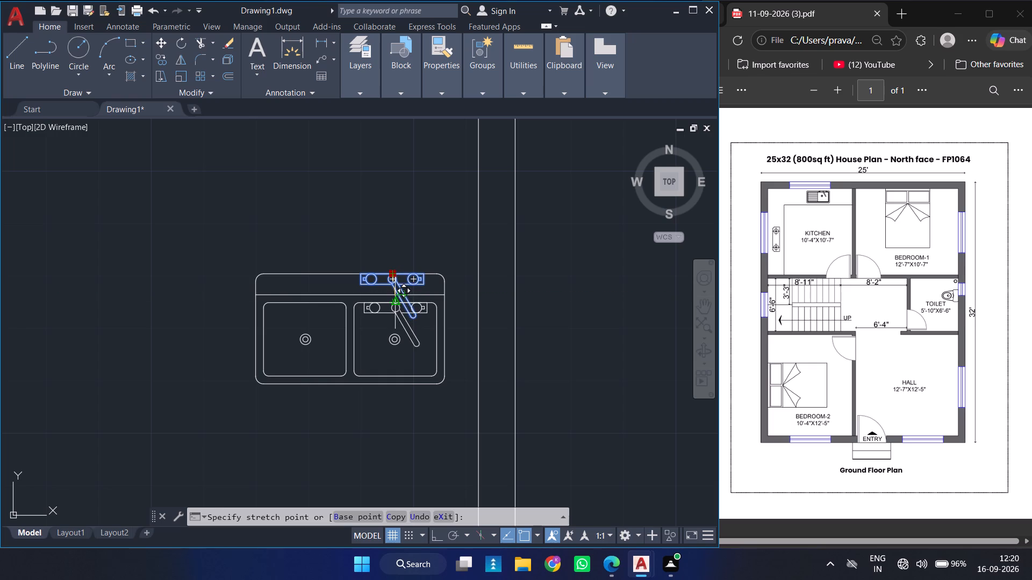
left_click(394, 301)
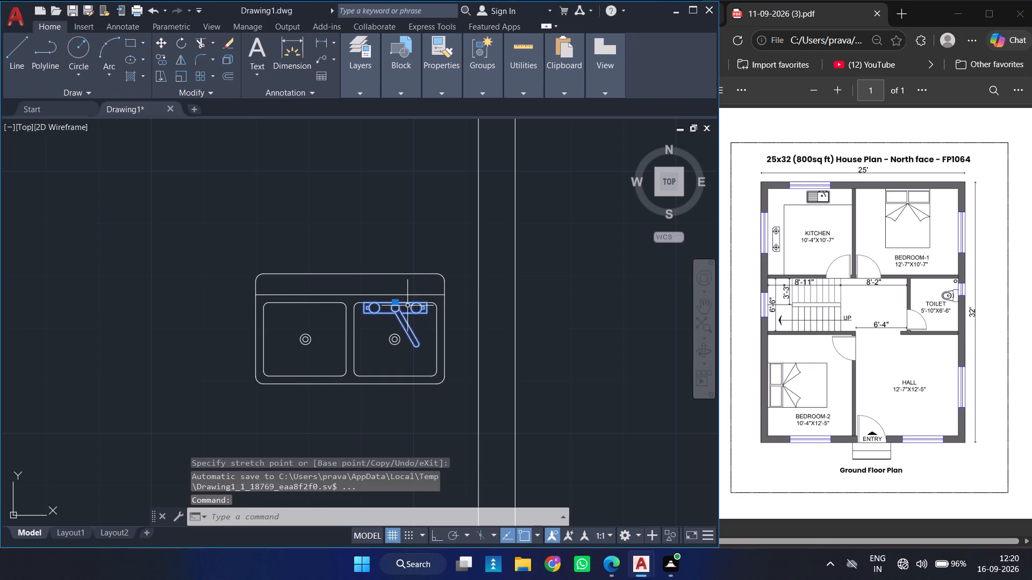
left_click(439, 538)
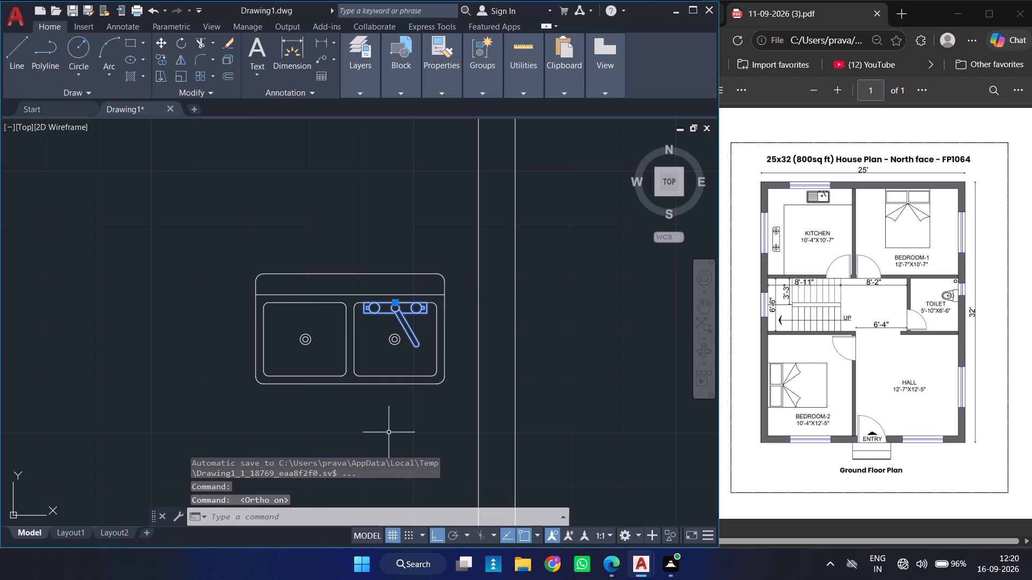
left_click(396, 300)
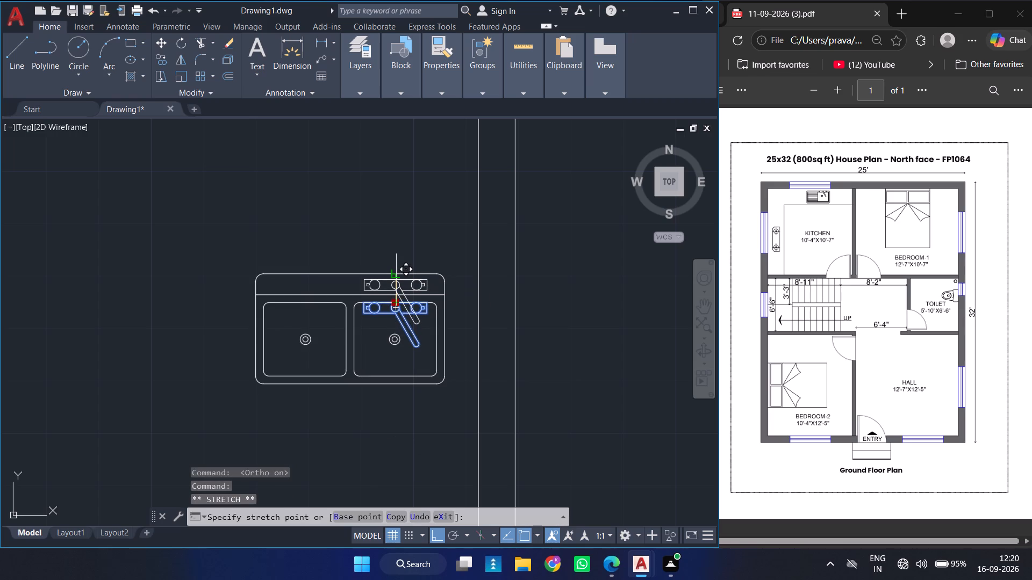
scroll(396, 281, "up", 2, "ctrl")
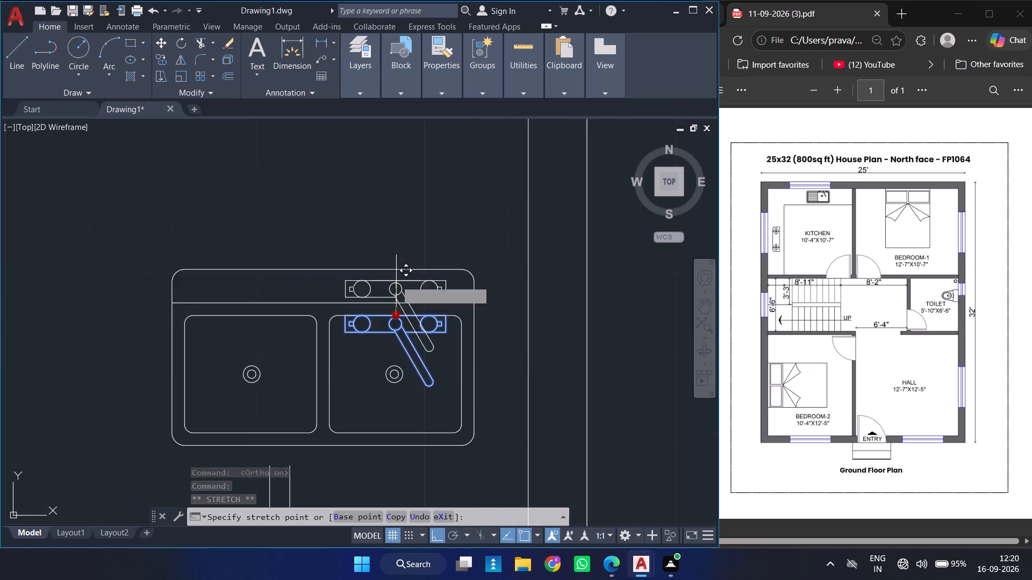
scroll(396, 281, "up", 2, "ctrl")
left_click(396, 266)
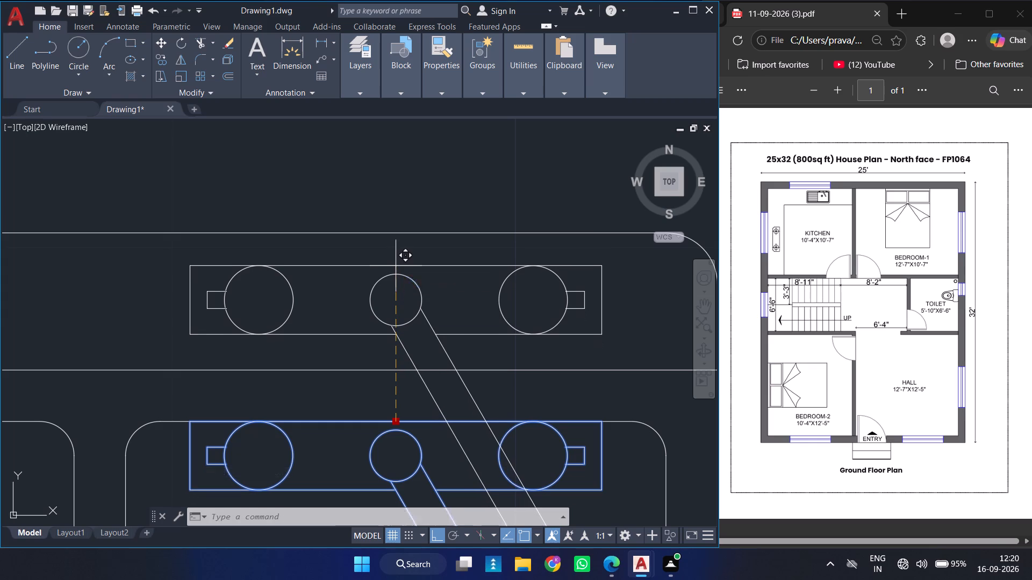
scroll(464, 297, "down", 4, "ctrl")
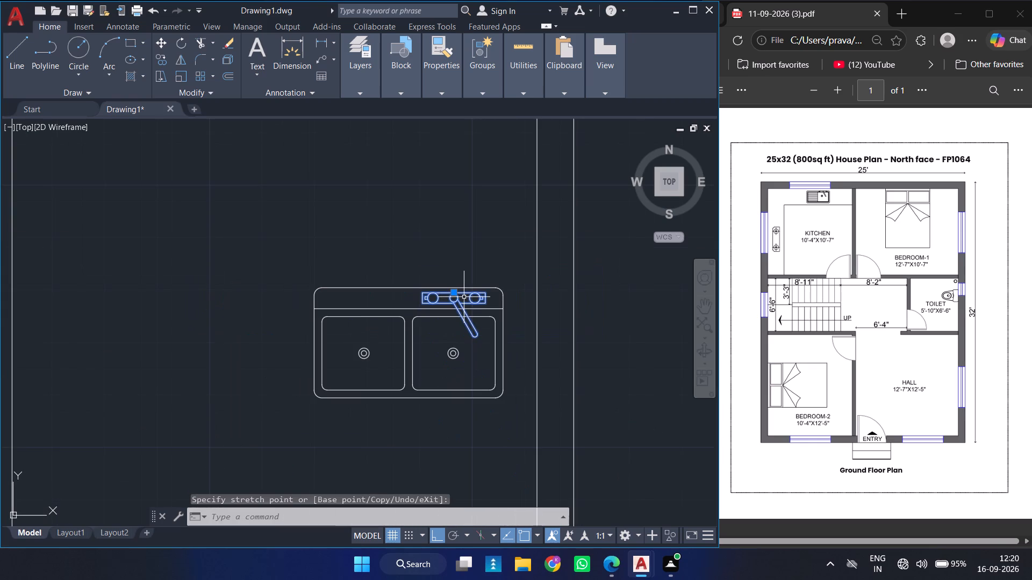
key("Escape")
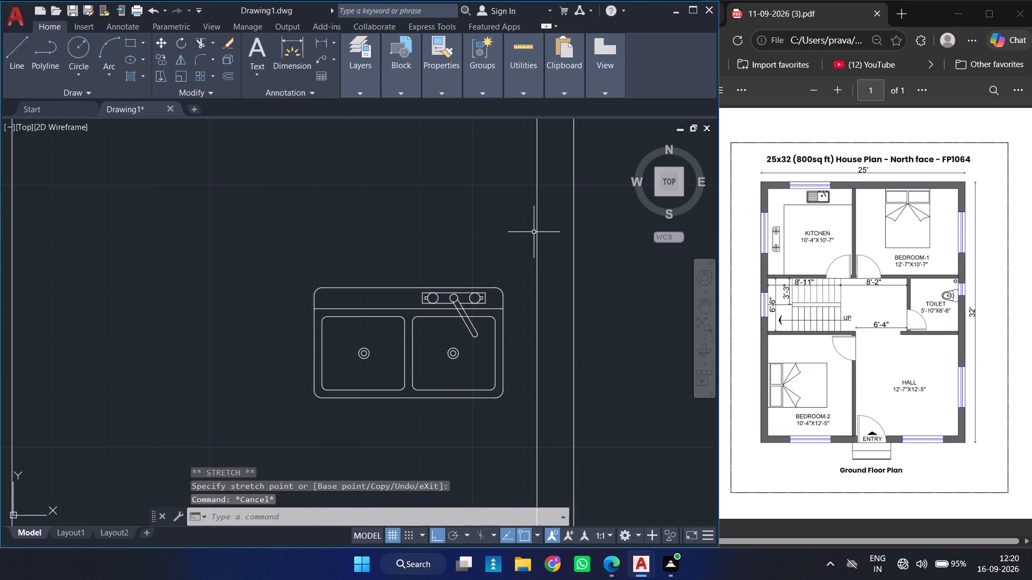
Explode the double sink block into separate objects.
left_click(518, 323)
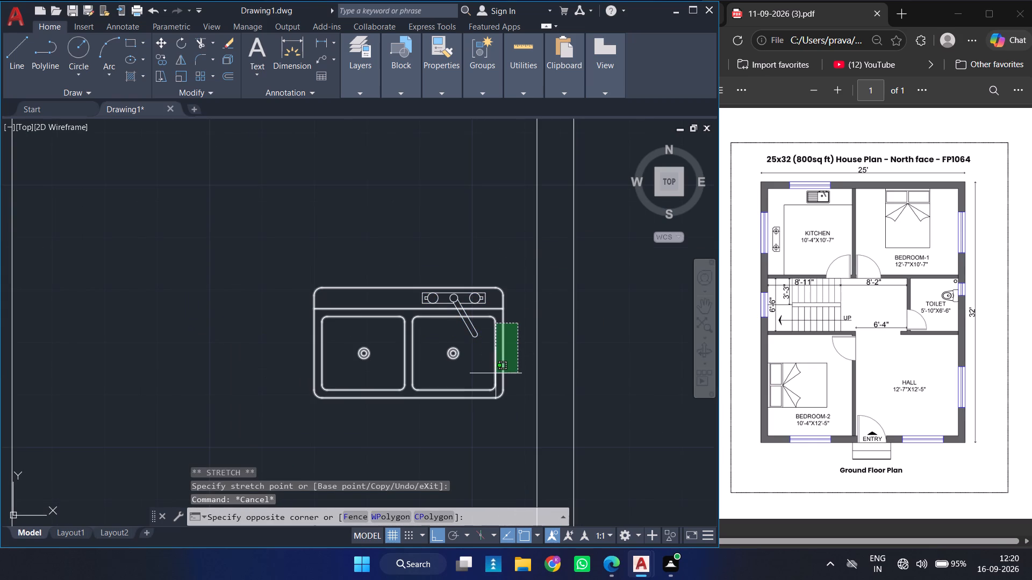
left_click(495, 373)
key("x")
key("Return")
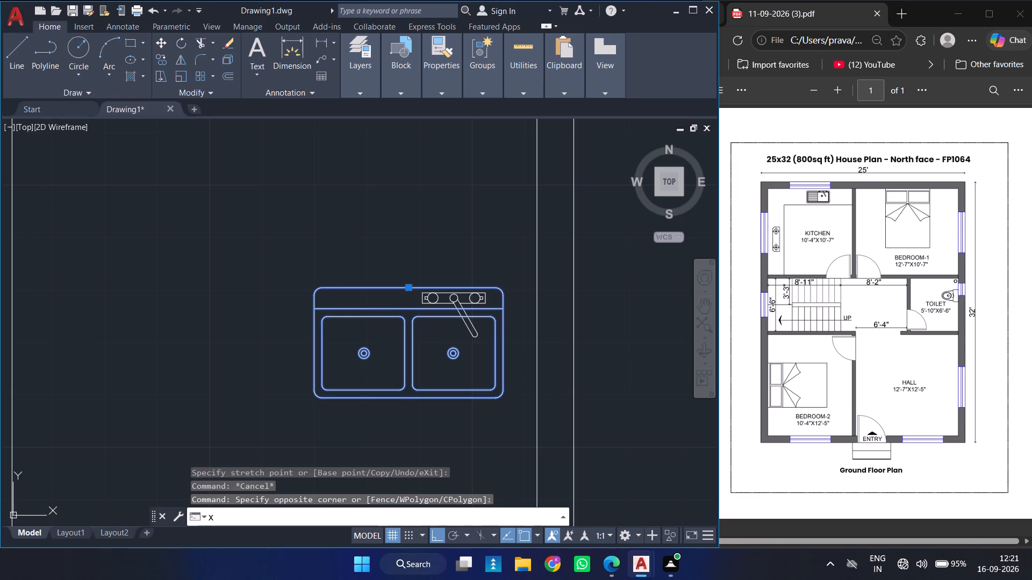
Delete the drain circles in the sink's west basin.
left_click(393, 343)
left_click(347, 378)
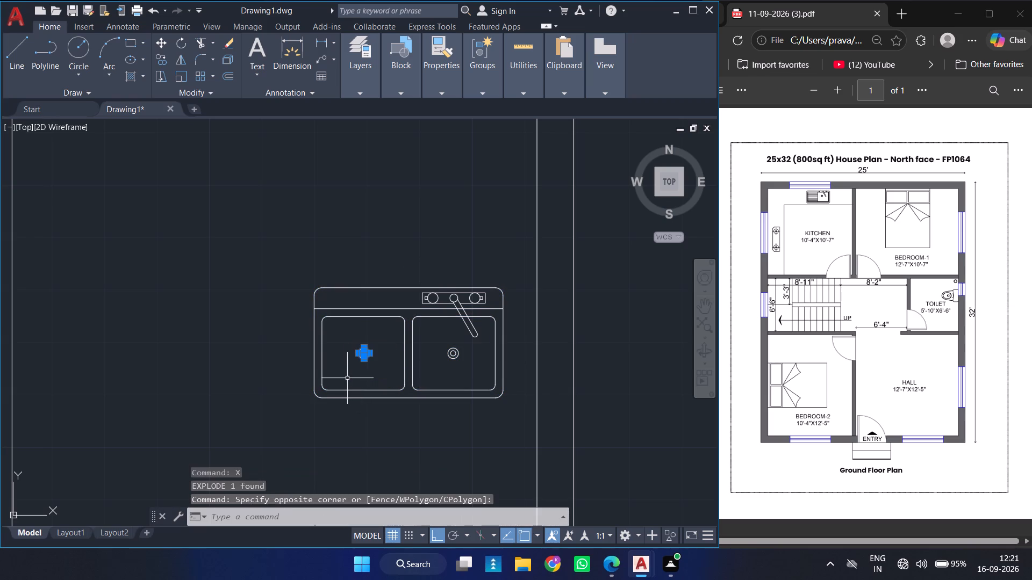
key("Delete")
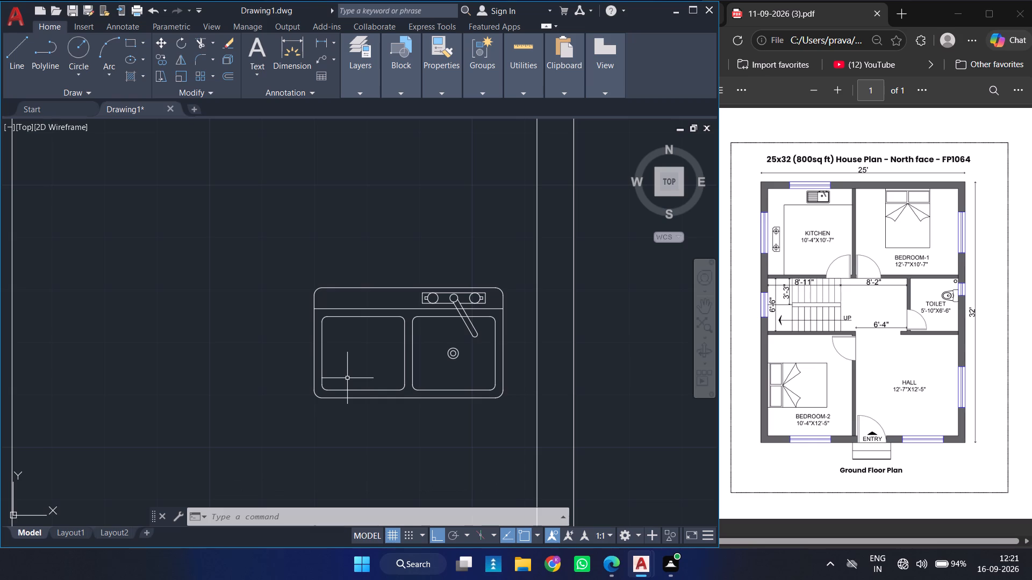
Copy the west basin's top edge line as a 15-item array fitted down to the basin's bottom edge.
key("o")
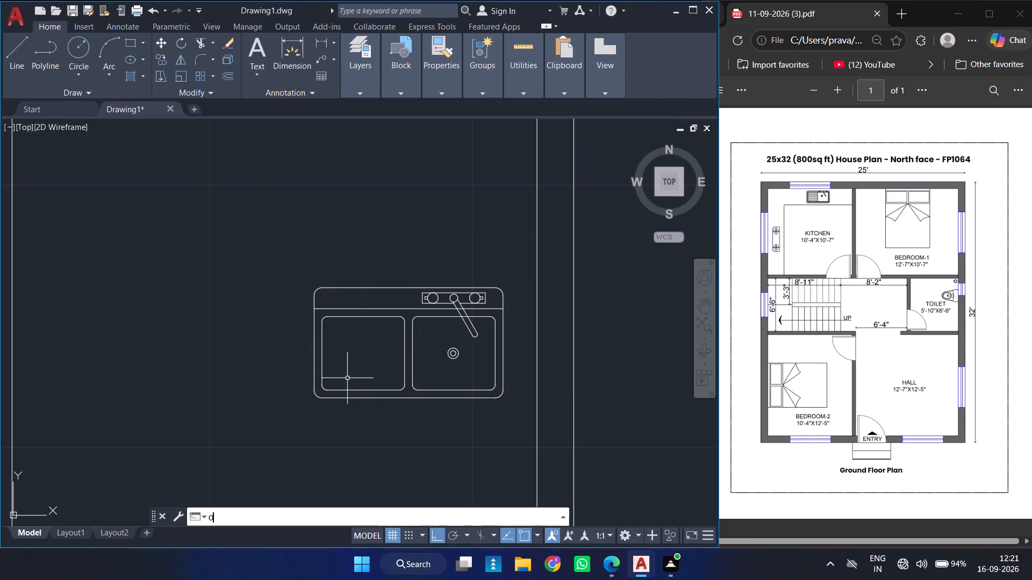
key("Escape")
type("CO")
key("Return")
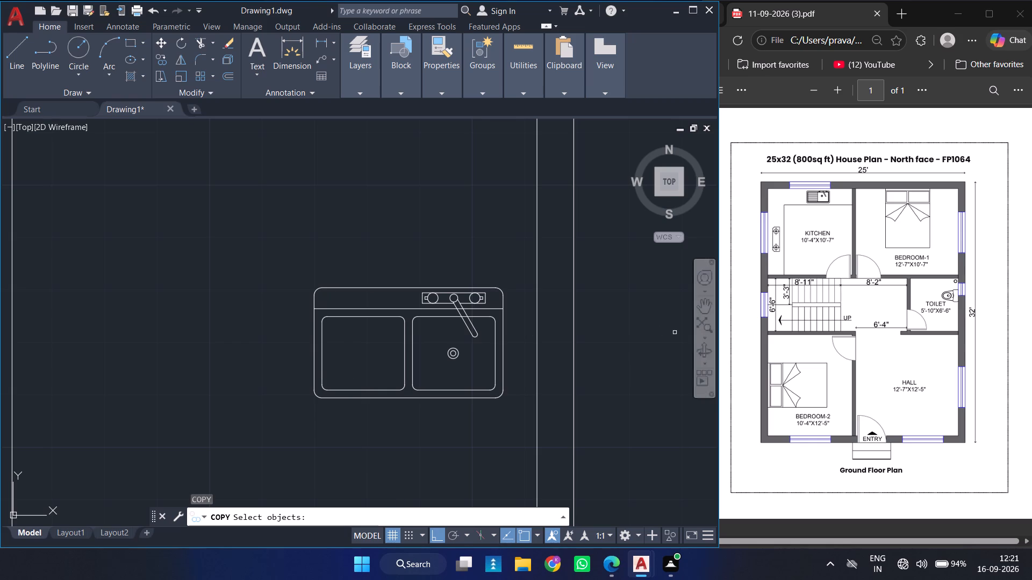
left_click(370, 316)
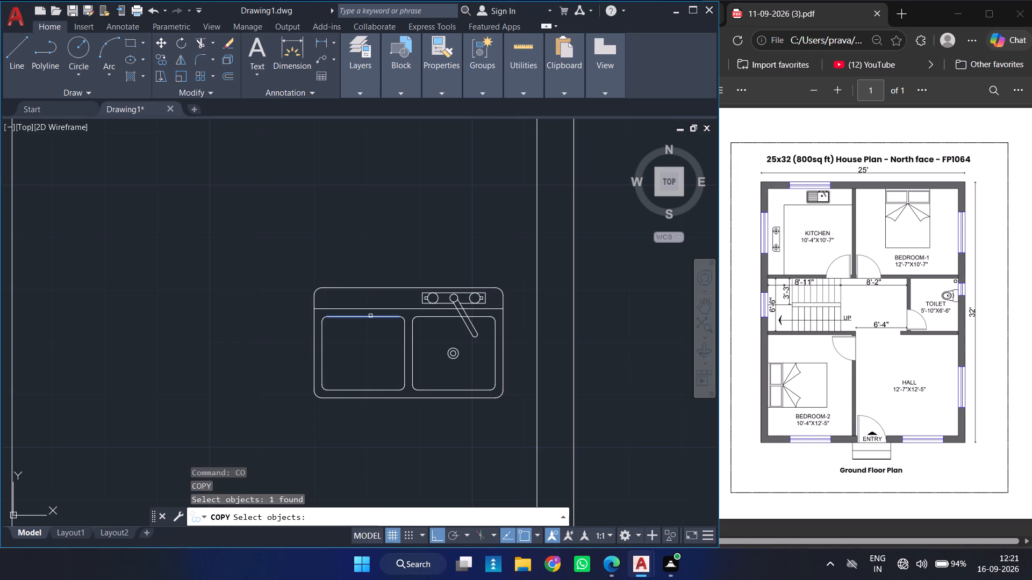
key("Return")
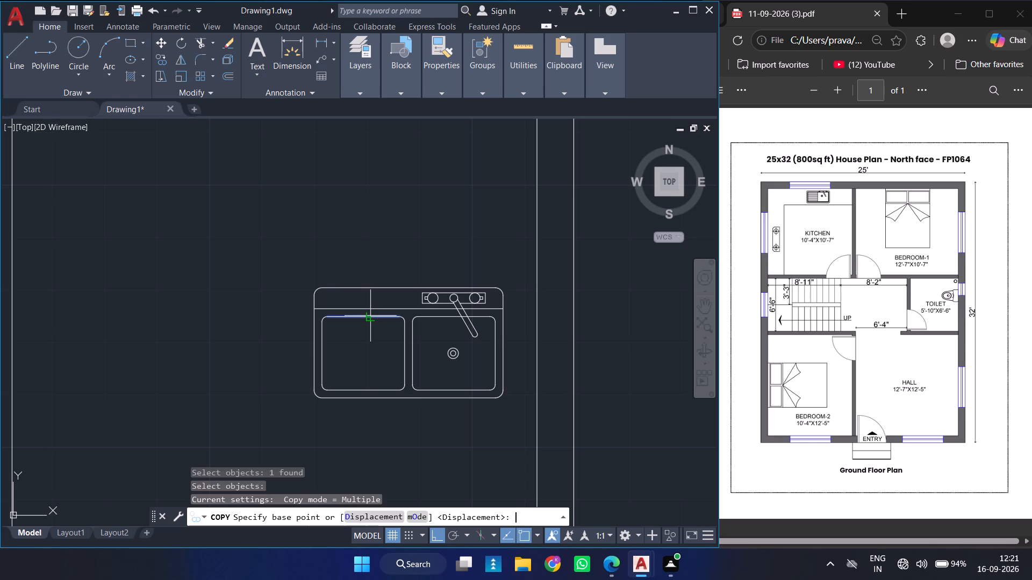
left_click(328, 316)
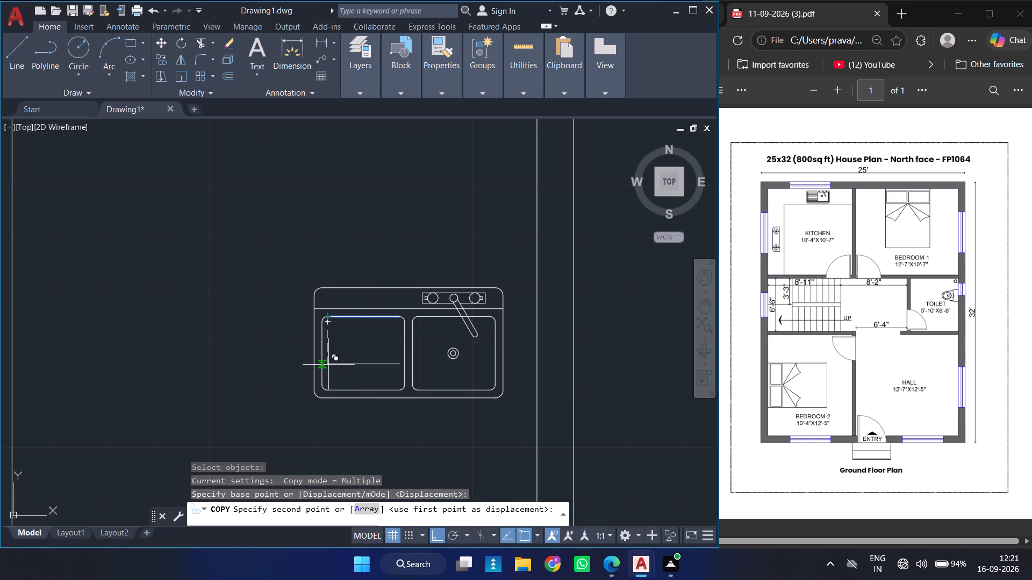
key("a")
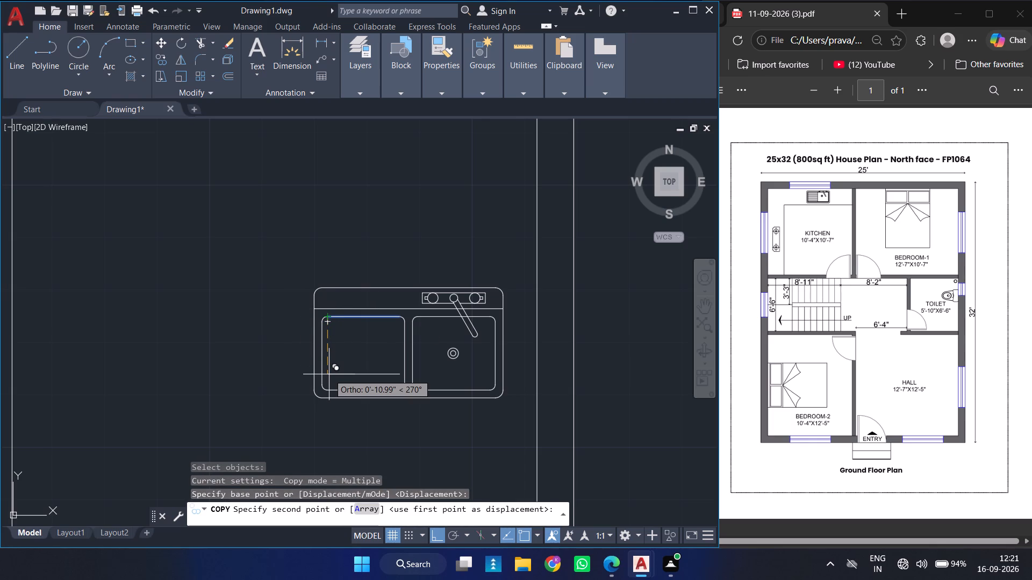
key("Return")
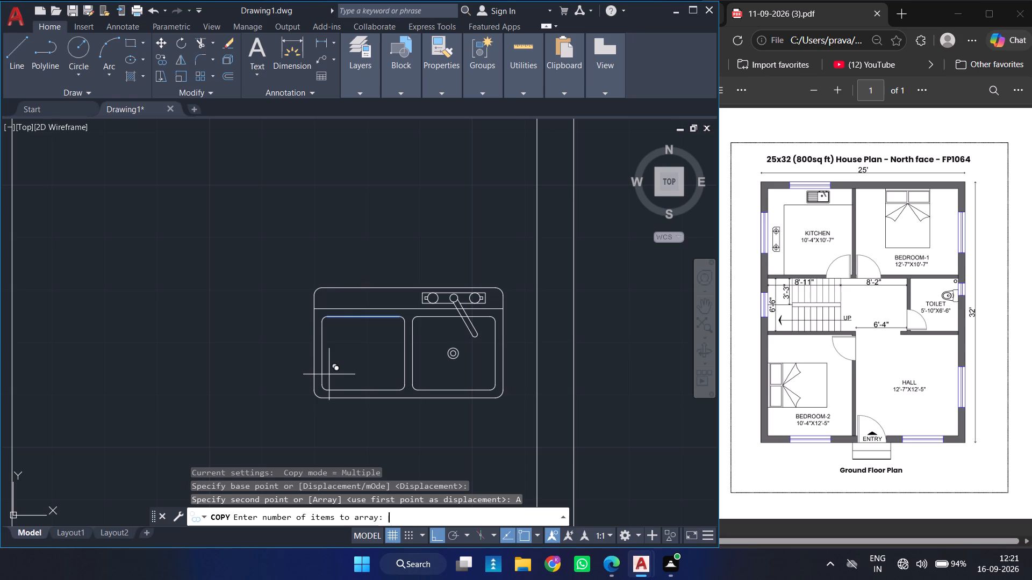
type("15")
key("Return")
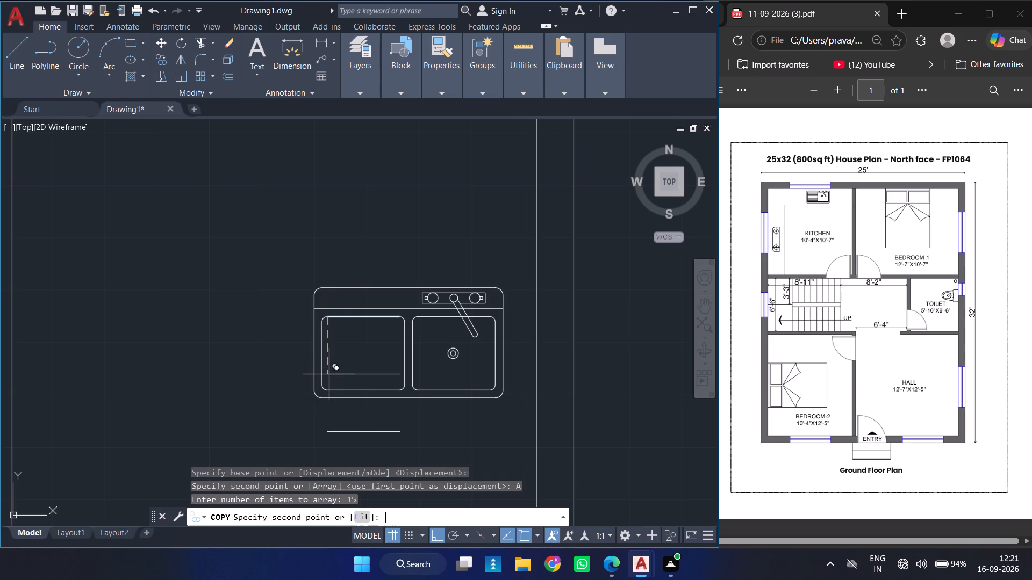
key("f")
key("Return")
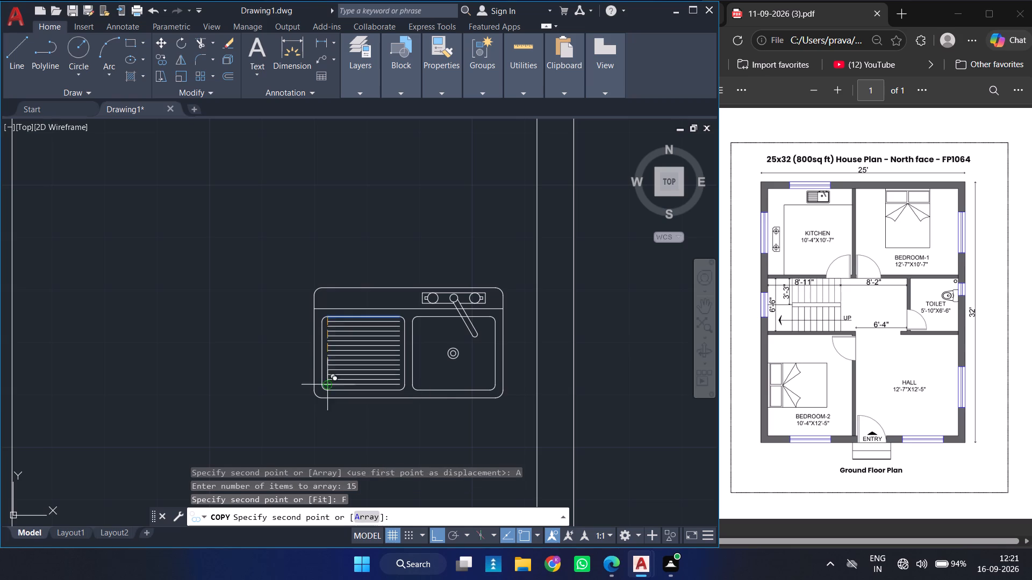
scroll(332, 392, "up", 2, "ctrl")
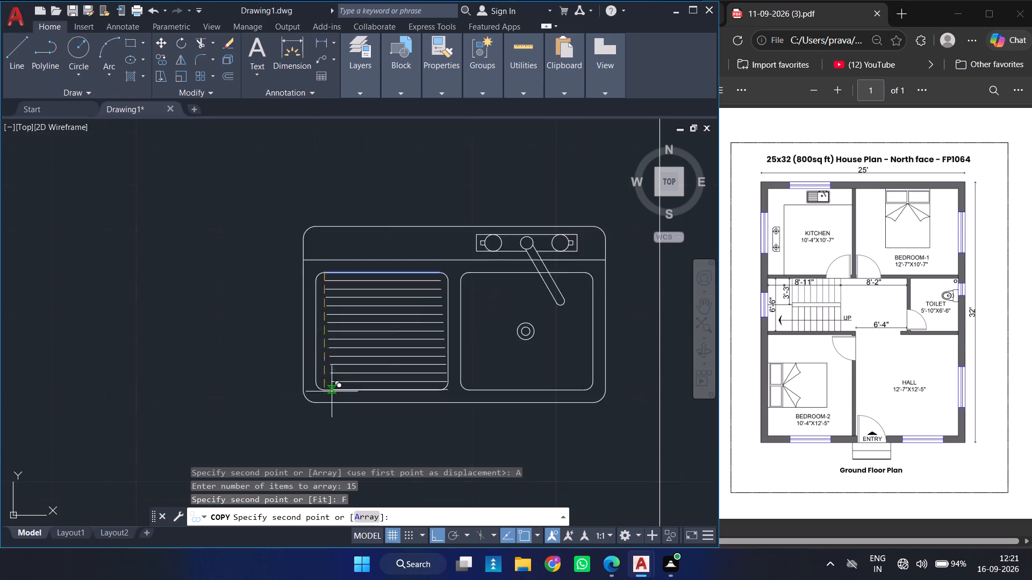
scroll(332, 392, "up", 3, "ctrl")
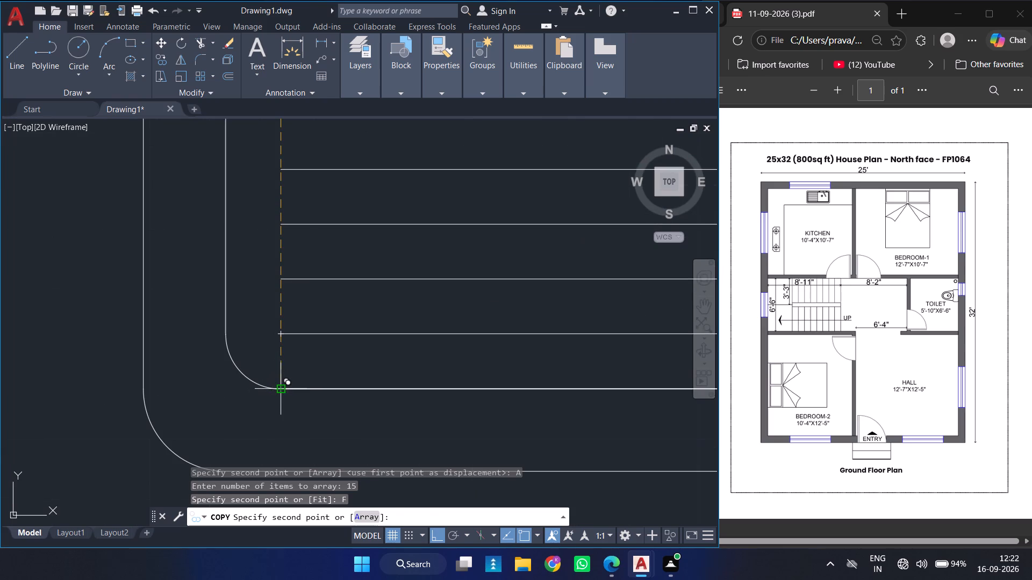
left_click(282, 390)
scroll(282, 390, "down", 6, "ctrl")
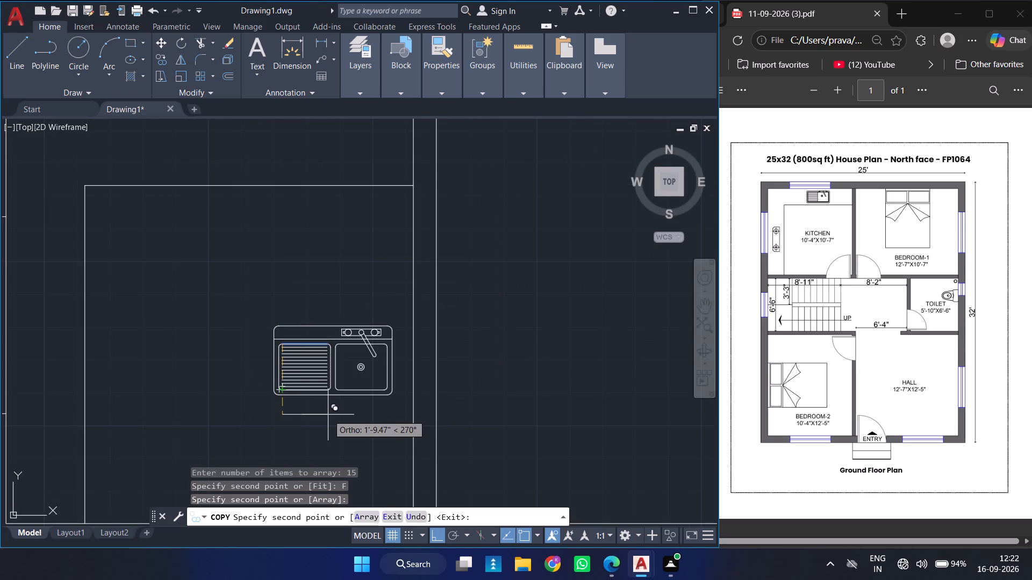
key("Return")
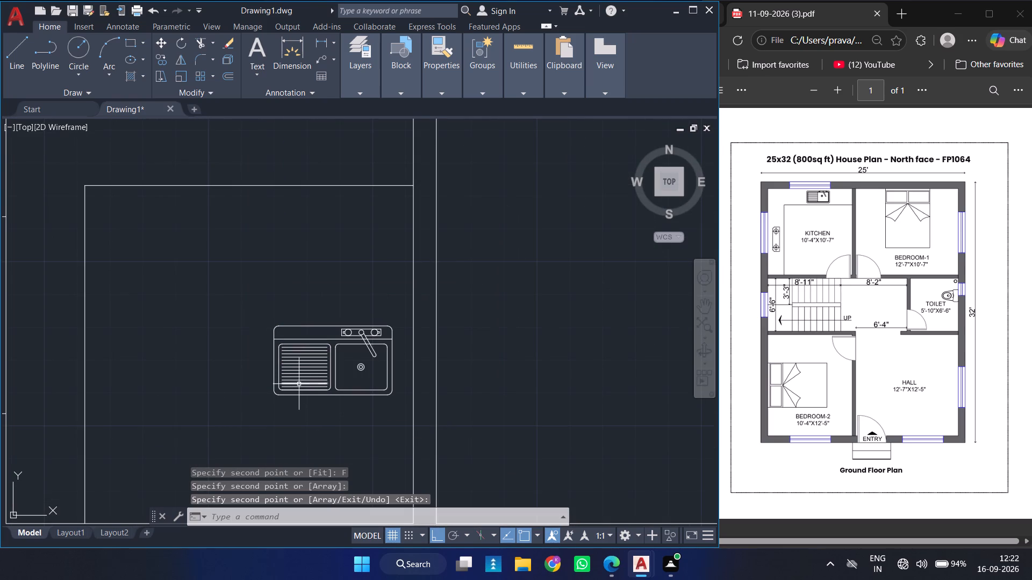
Delete the two overlapping lines along the bottom edge of the west basin.
scroll(299, 388, "up", 4, "ctrl")
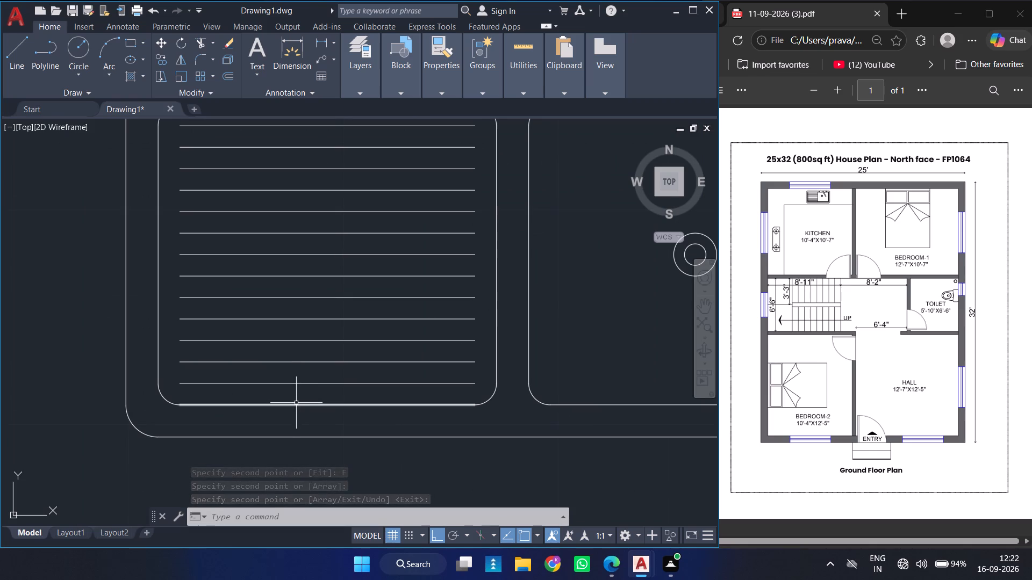
left_click(296, 403)
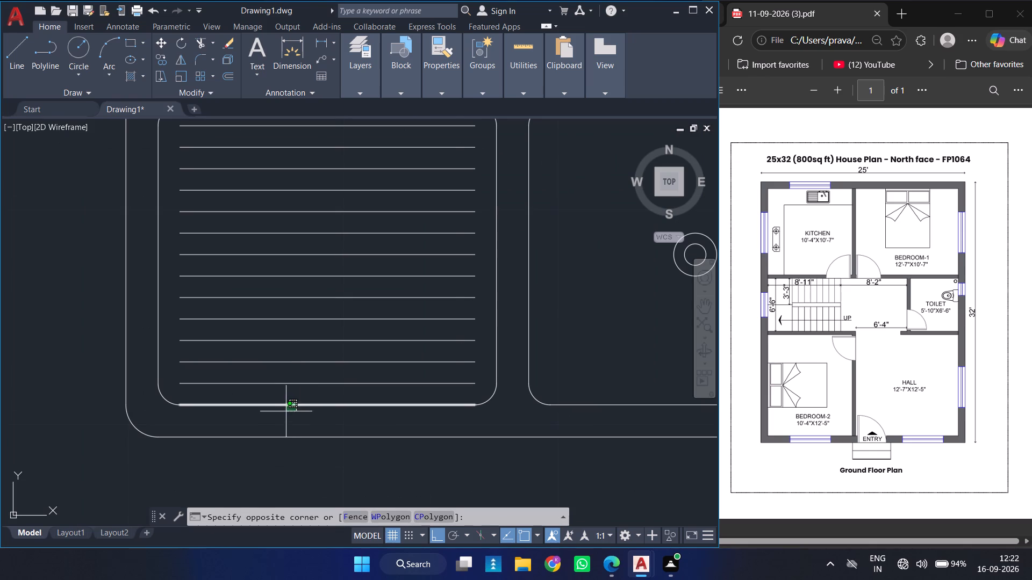
left_click(286, 411)
key("Delete")
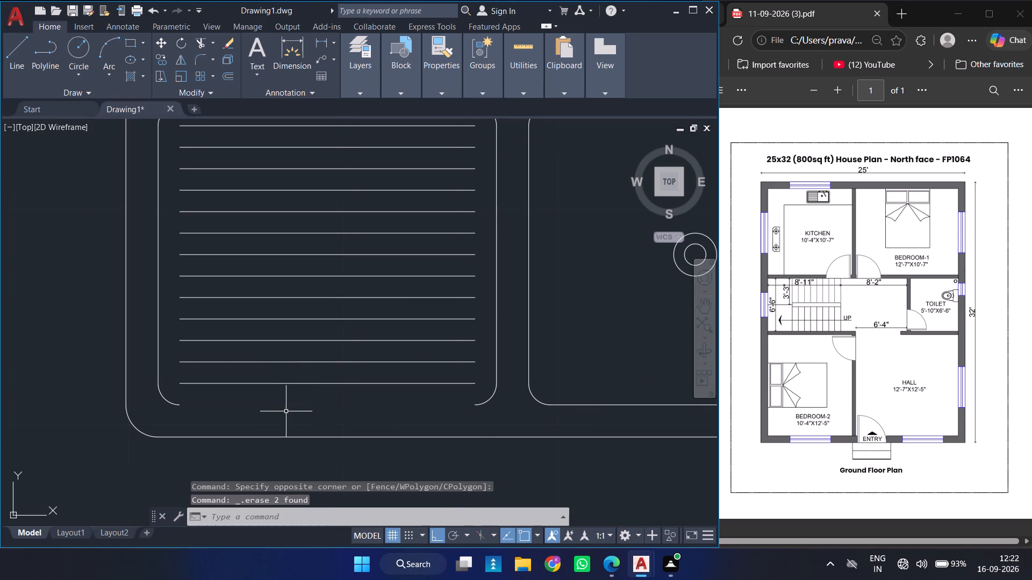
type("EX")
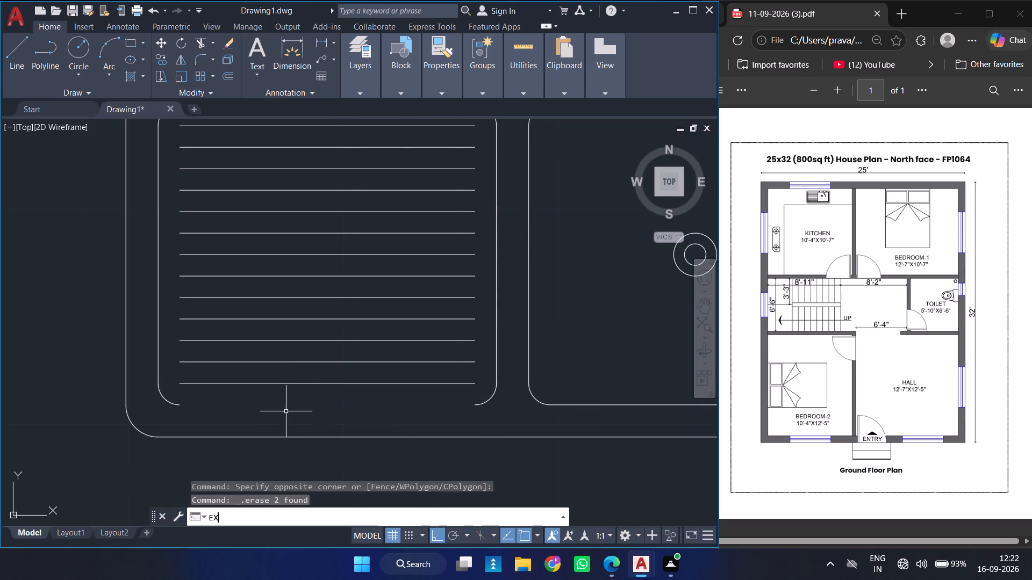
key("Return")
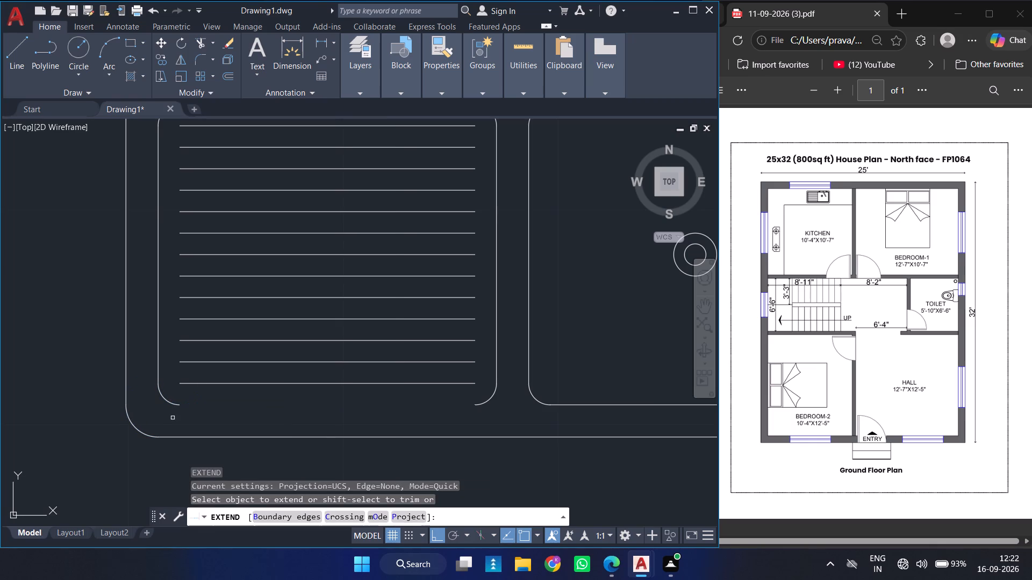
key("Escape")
Draw a line closing the bottom edge of the sink's west basin between its two rounded corners.
key("l")
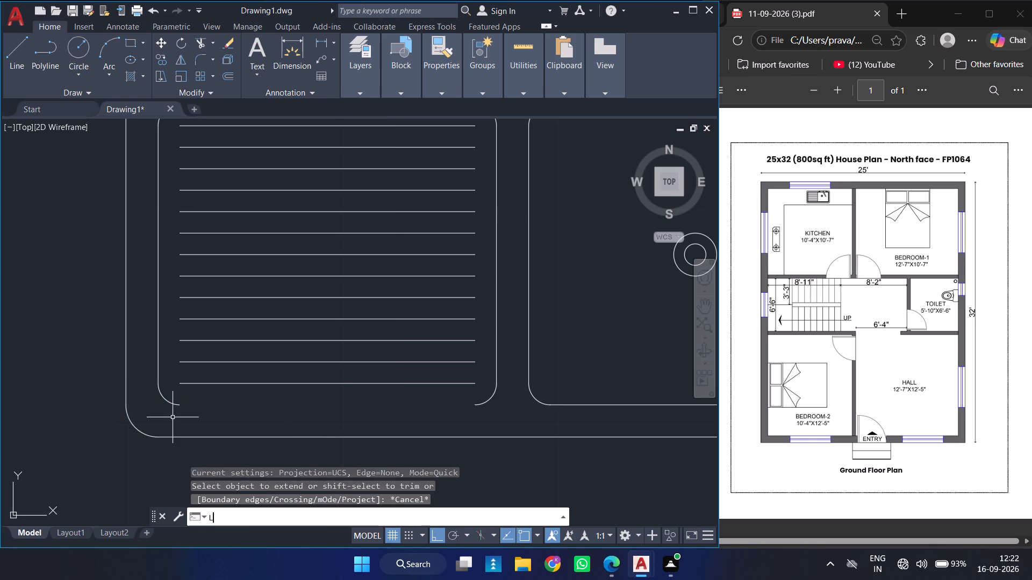
key("Return")
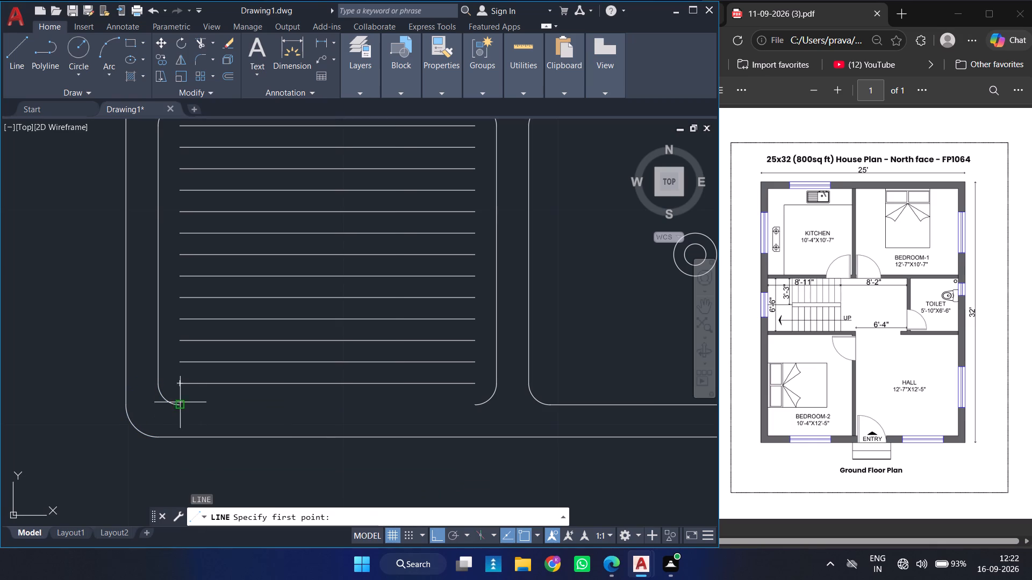
left_click(180, 402)
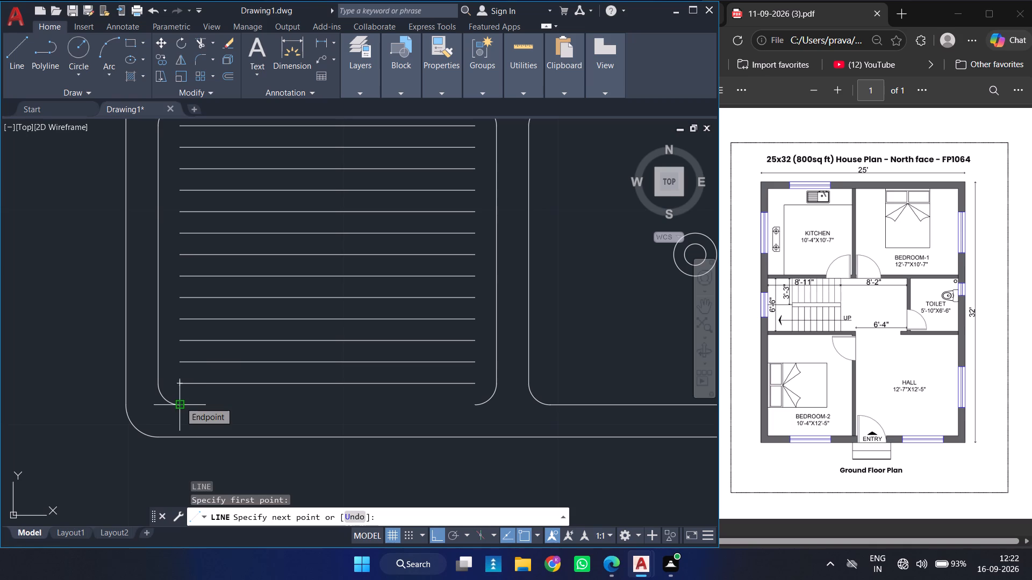
left_click(476, 404)
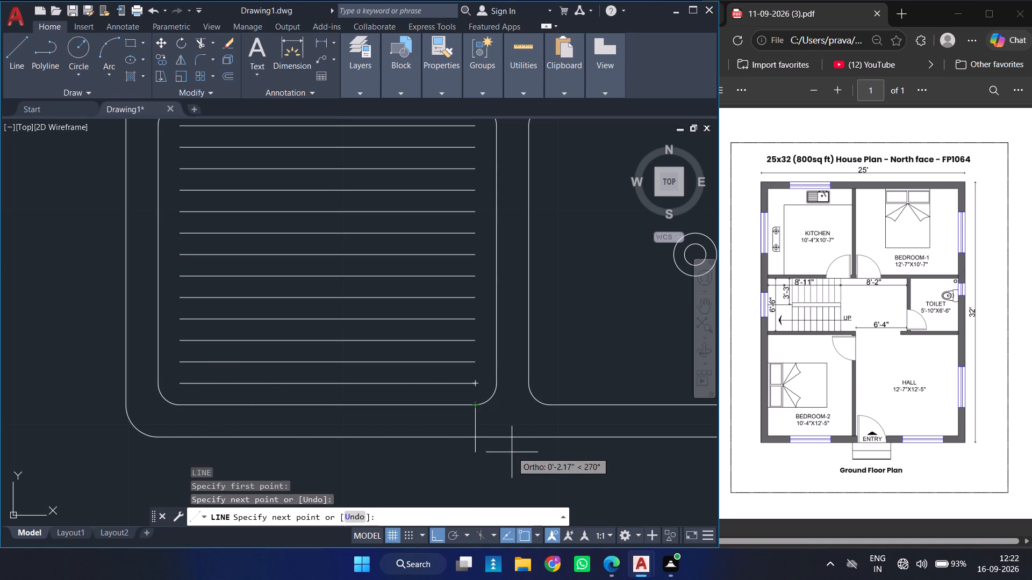
key("Return")
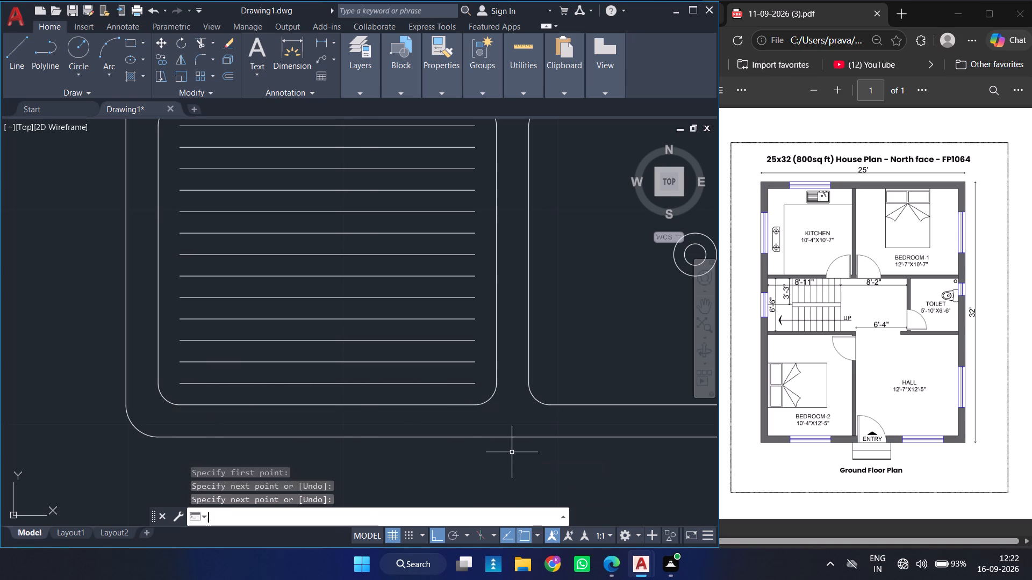
Extend all the drainboard rib lines in the west basin to the basin's east edge.
scroll(512, 452, "up", 1)
scroll(512, 452, "down", 4, "ctrl")
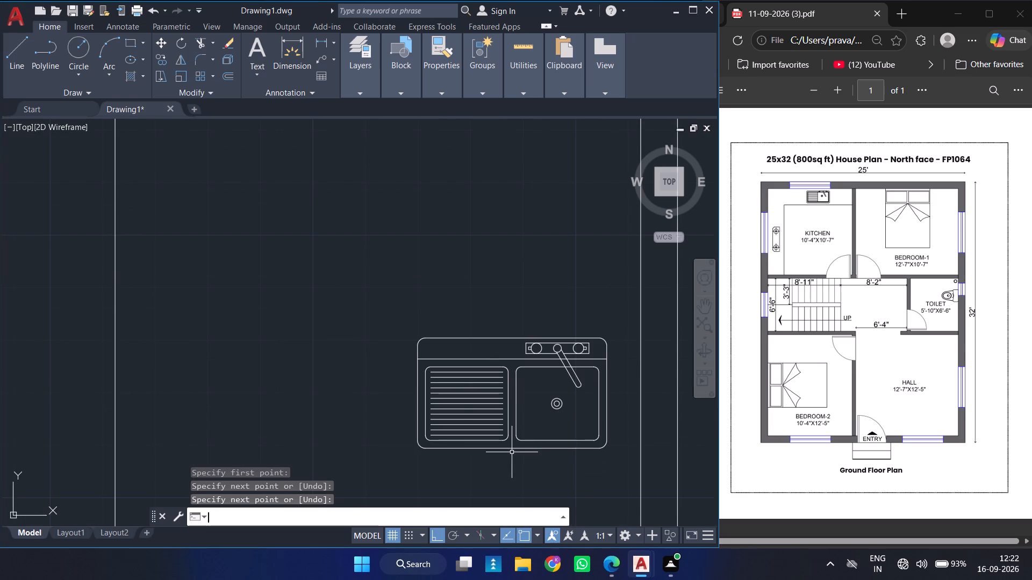
scroll(517, 383, "up", 3, "ctrl")
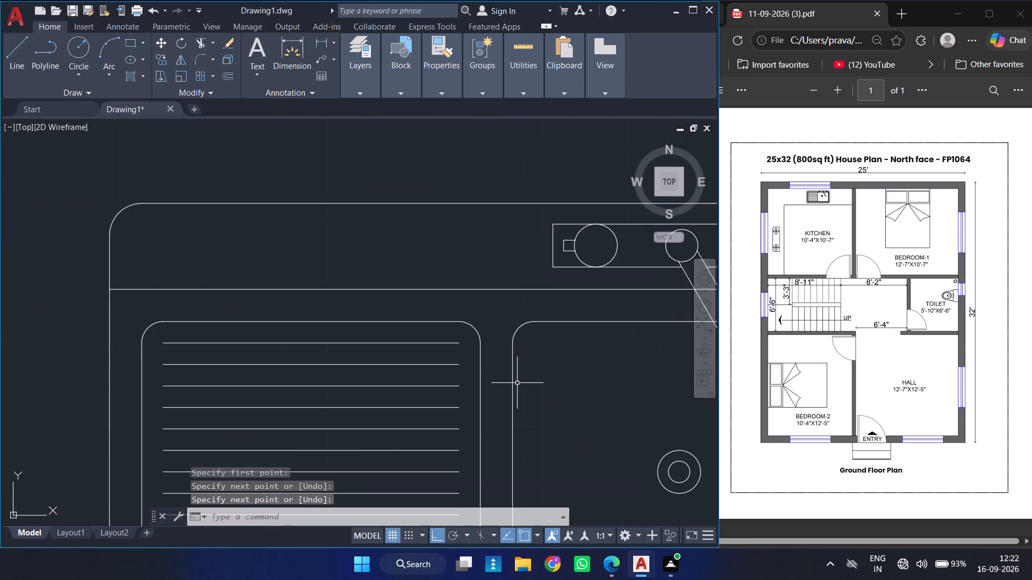
scroll(517, 383, "up", 1, "ctrl")
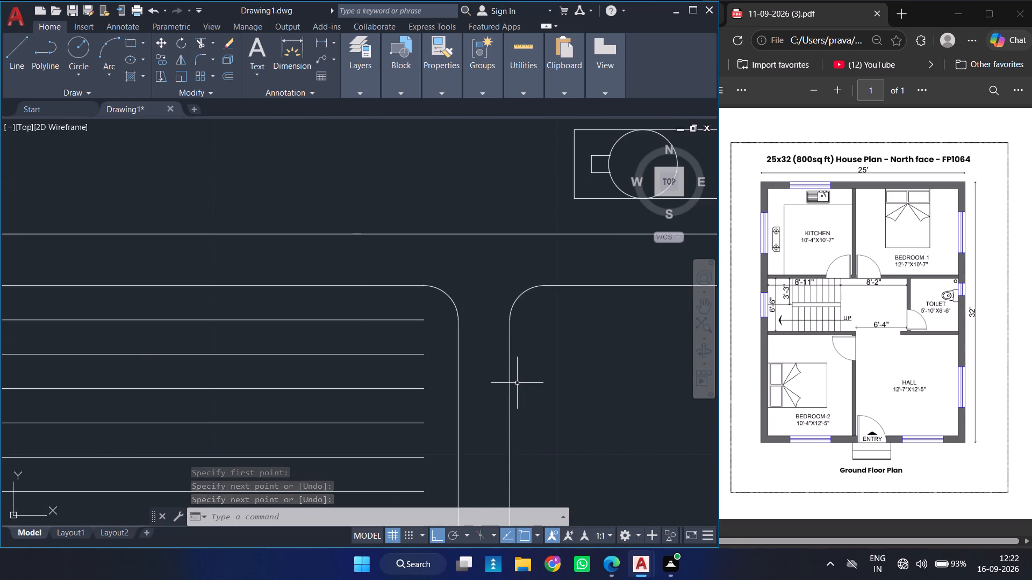
type("EX")
key("Return")
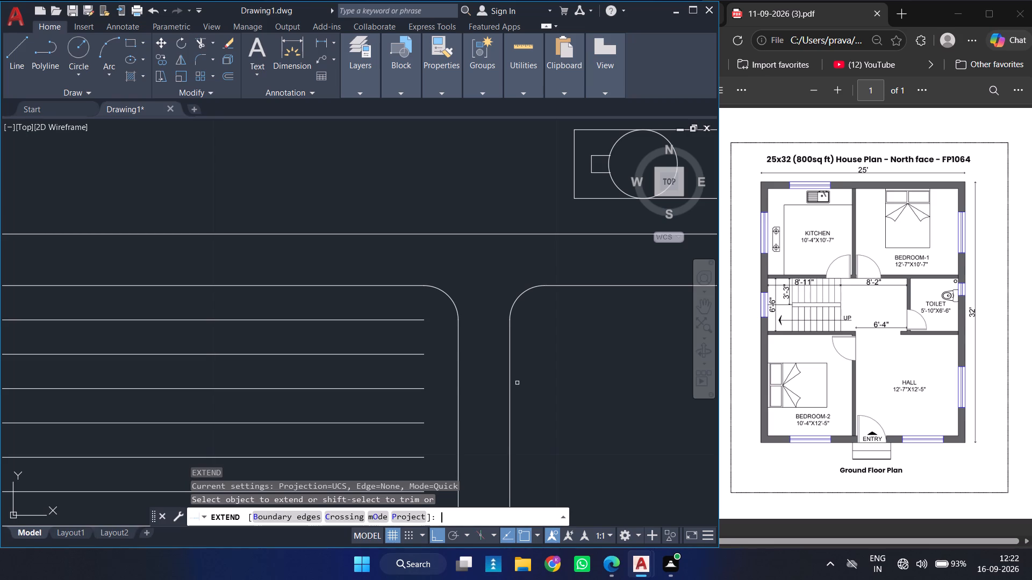
left_click(421, 322)
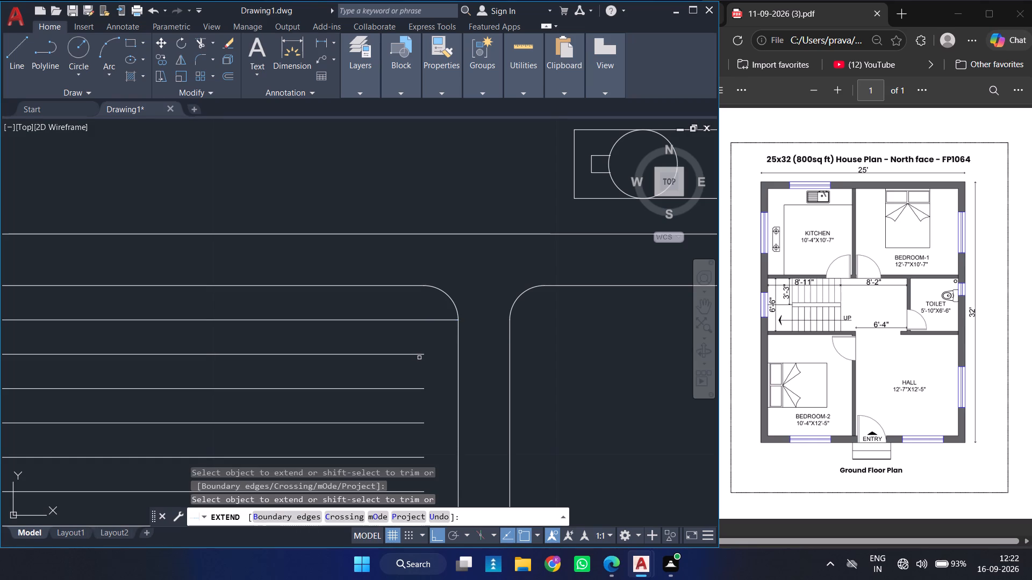
left_click(420, 354)
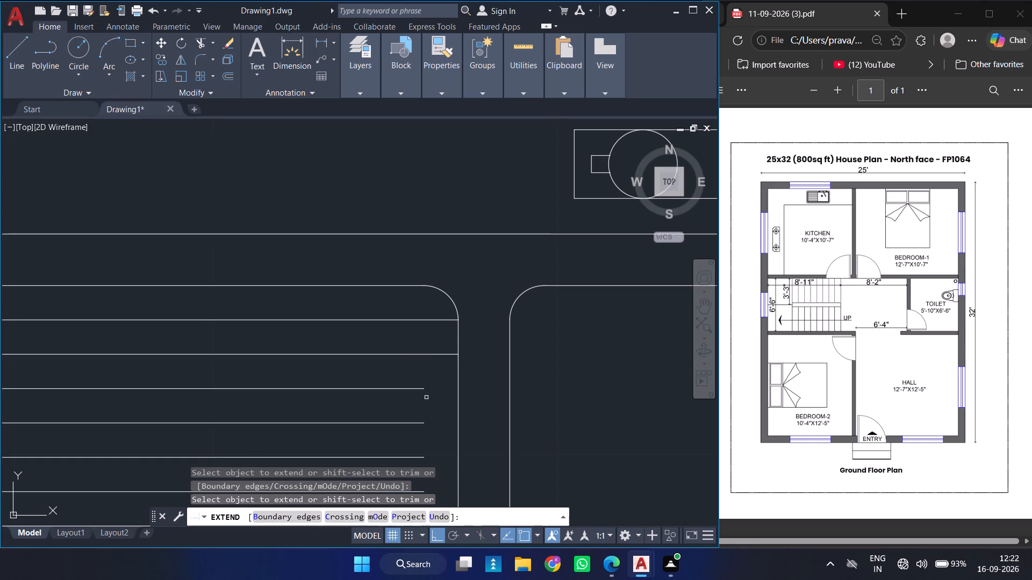
left_click(421, 389)
left_click(422, 422)
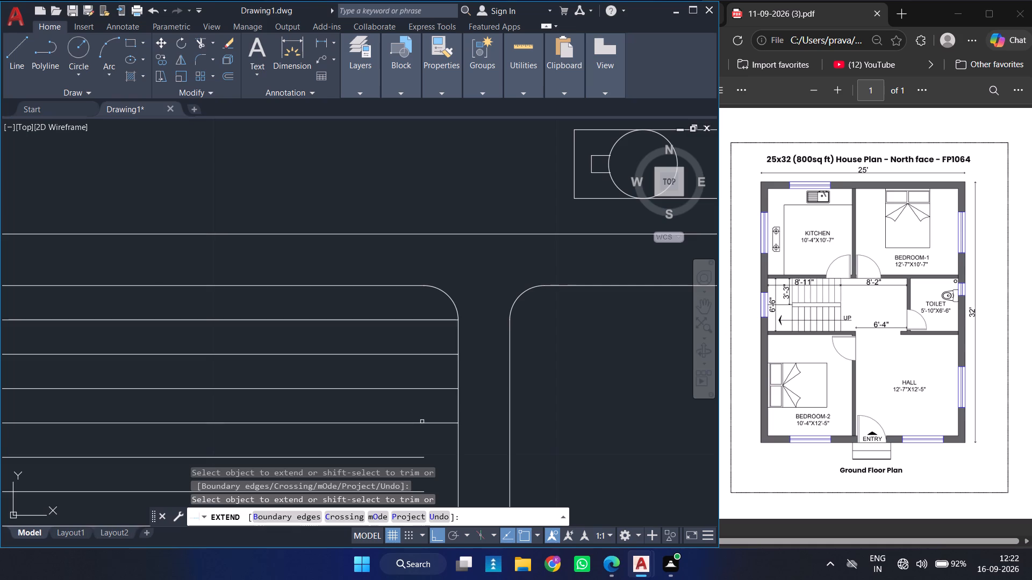
scroll(422, 422, "down", 3, "ctrl")
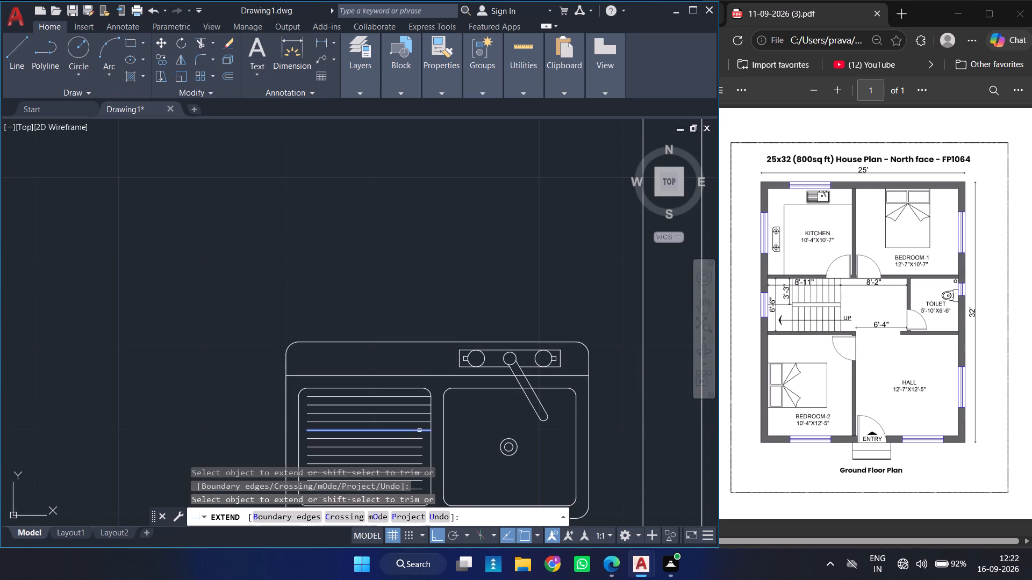
left_click(420, 429)
left_click(420, 439)
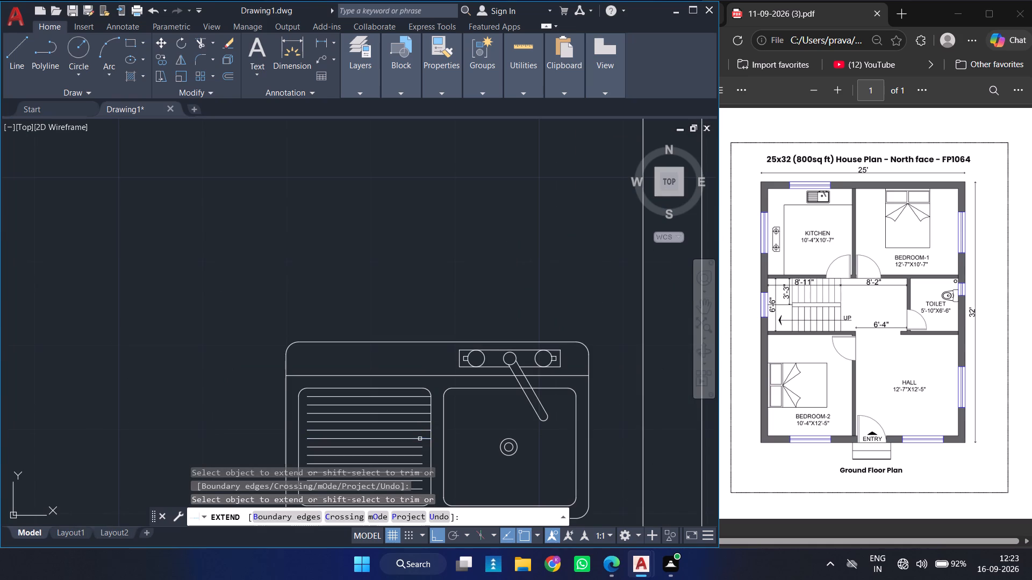
left_click(420, 450)
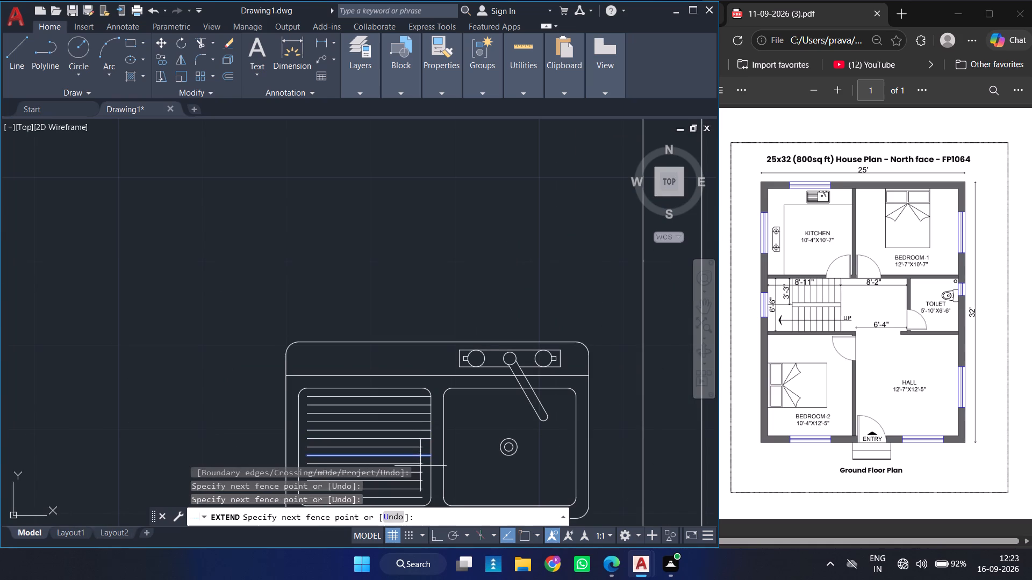
left_click(417, 505)
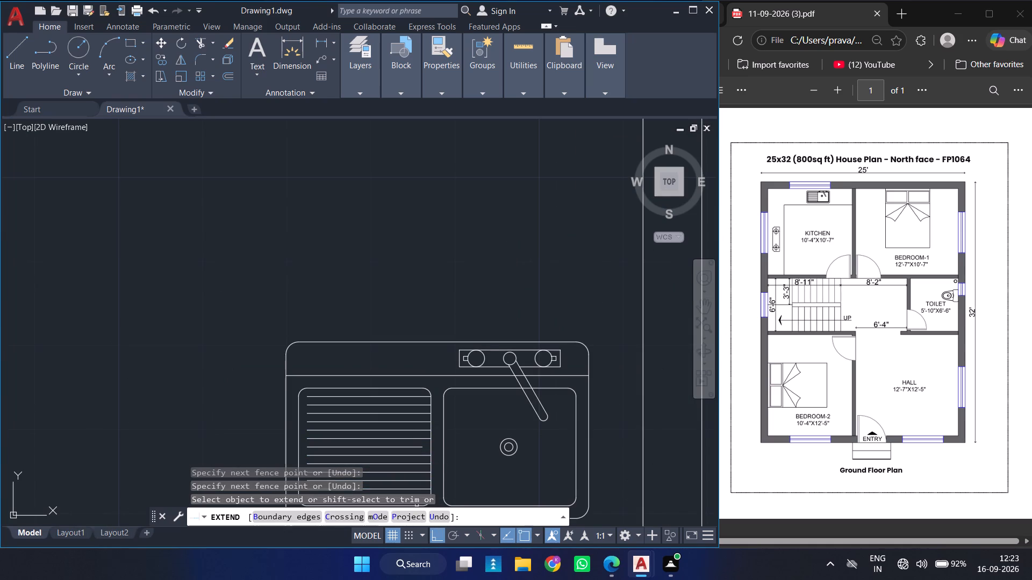
left_click(423, 446)
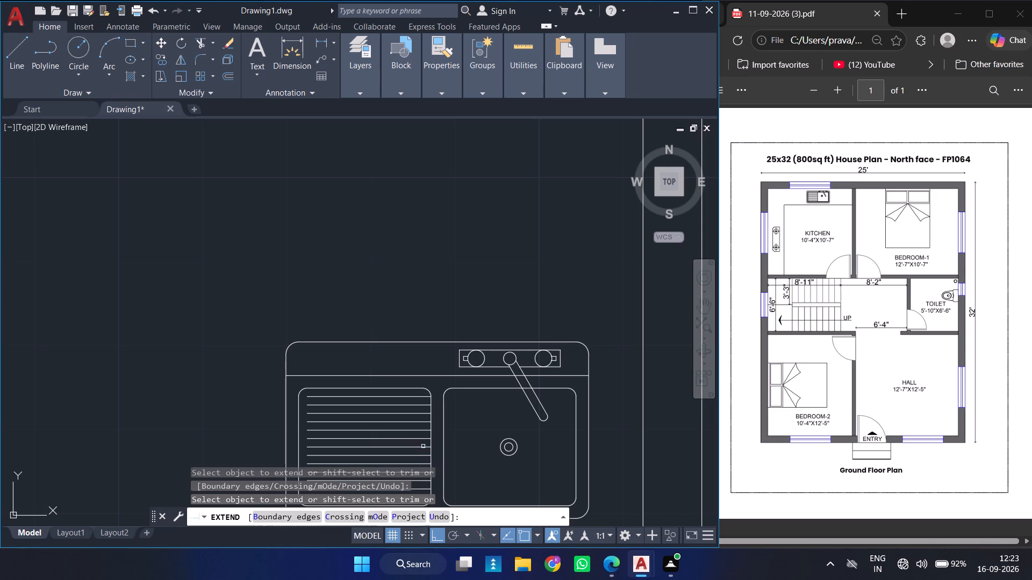
Extend all the drainboard rib lines to the west basin's west edge.
scroll(423, 446, "down", 3, "ctrl")
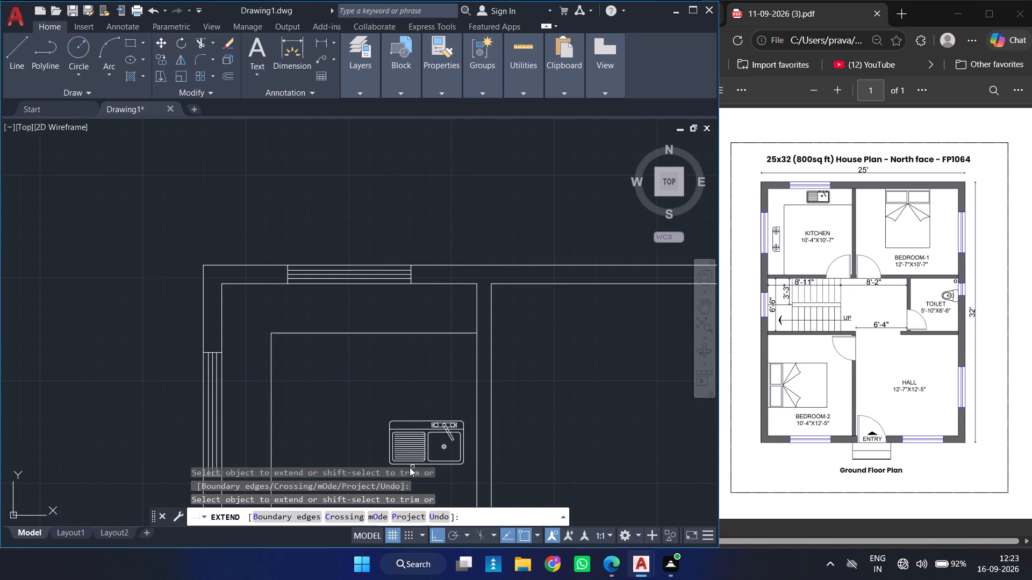
scroll(407, 467, "up", 5, "ctrl")
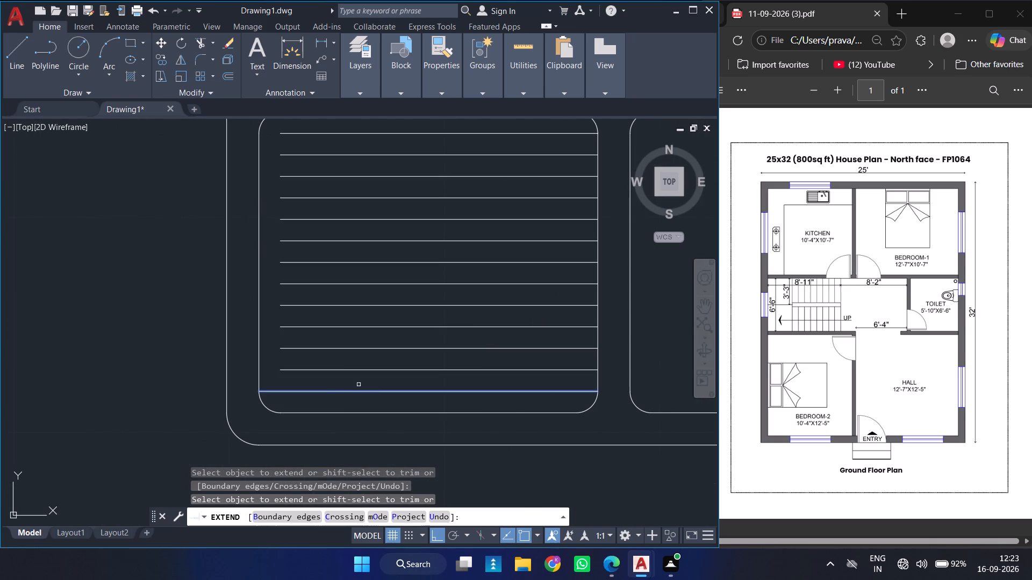
left_click(320, 401)
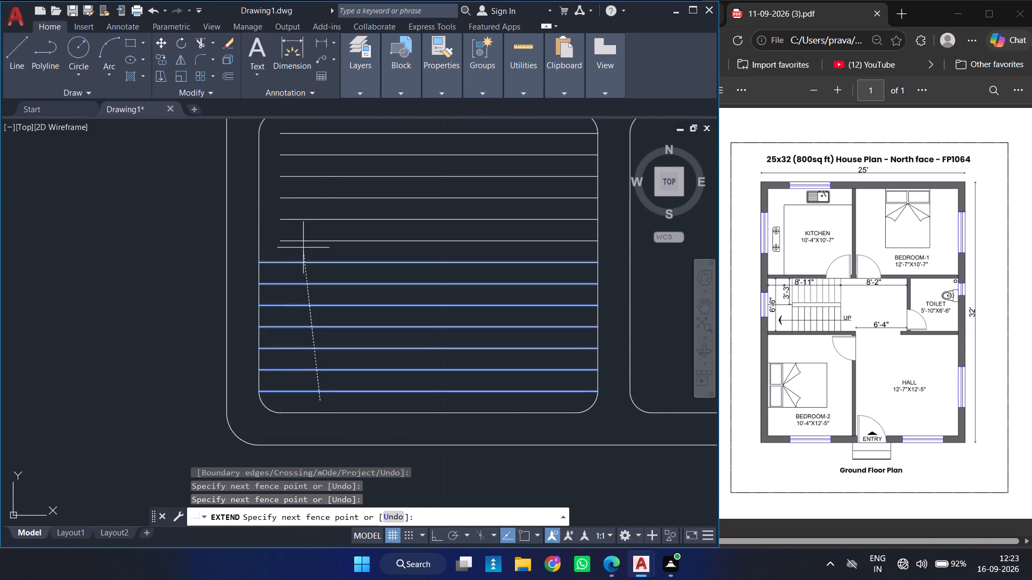
left_click(290, 137)
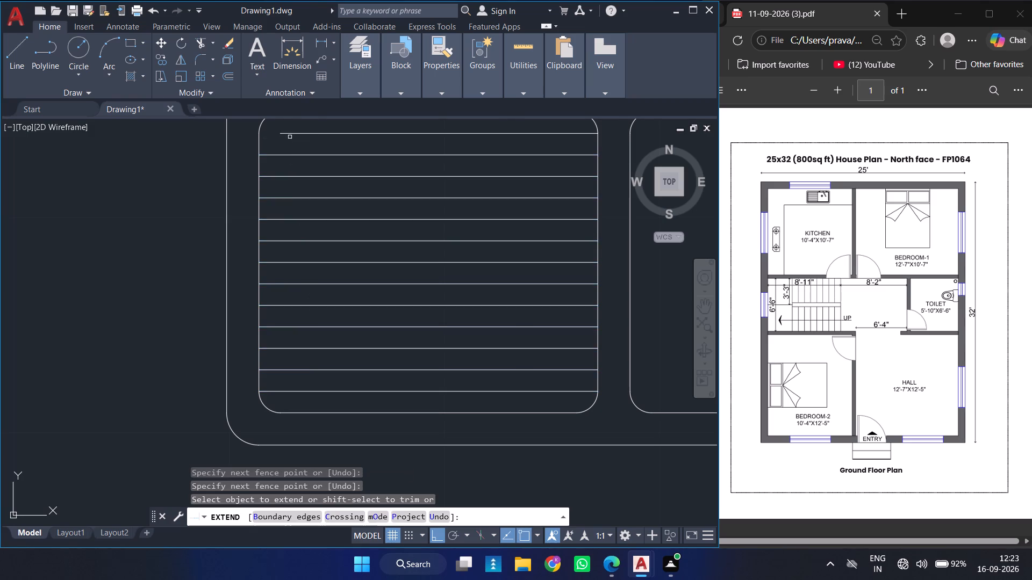
scroll(290, 137, "down", 2, "ctrl")
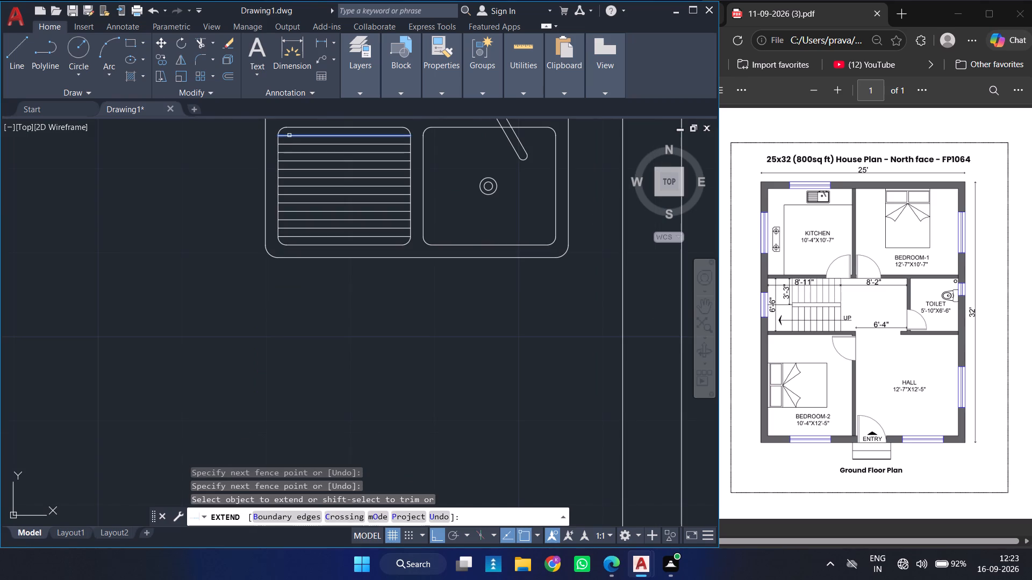
left_click(289, 135)
key("Escape")
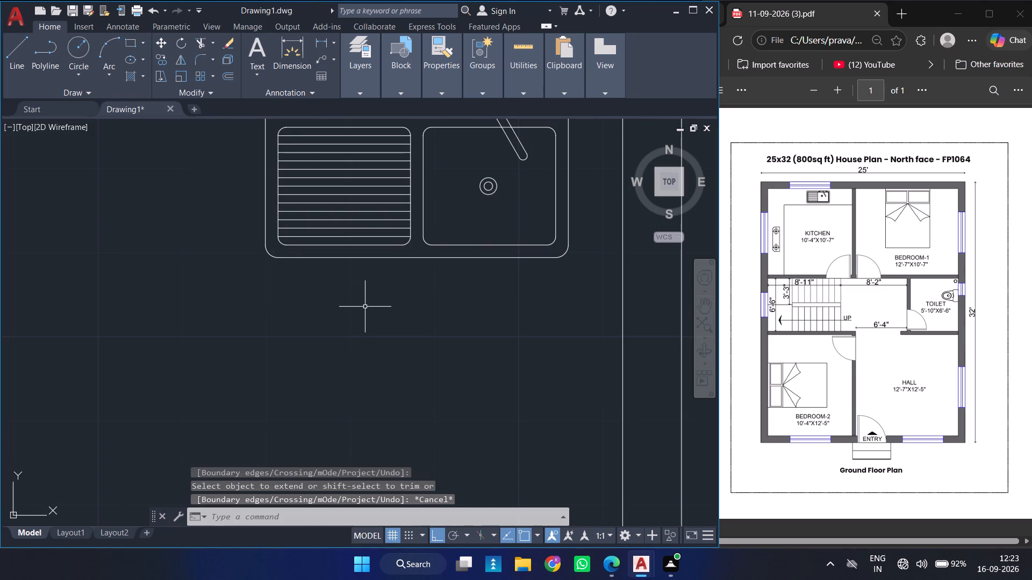
Group all the objects of the kitchen sink into one unnamed group.
scroll(365, 307, "down", 3, "ctrl")
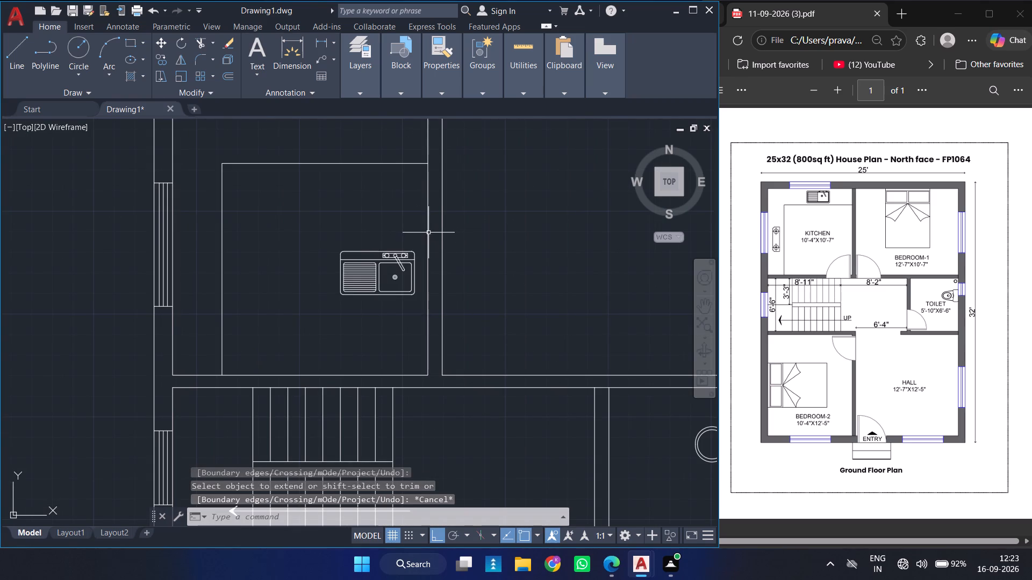
left_click(420, 231)
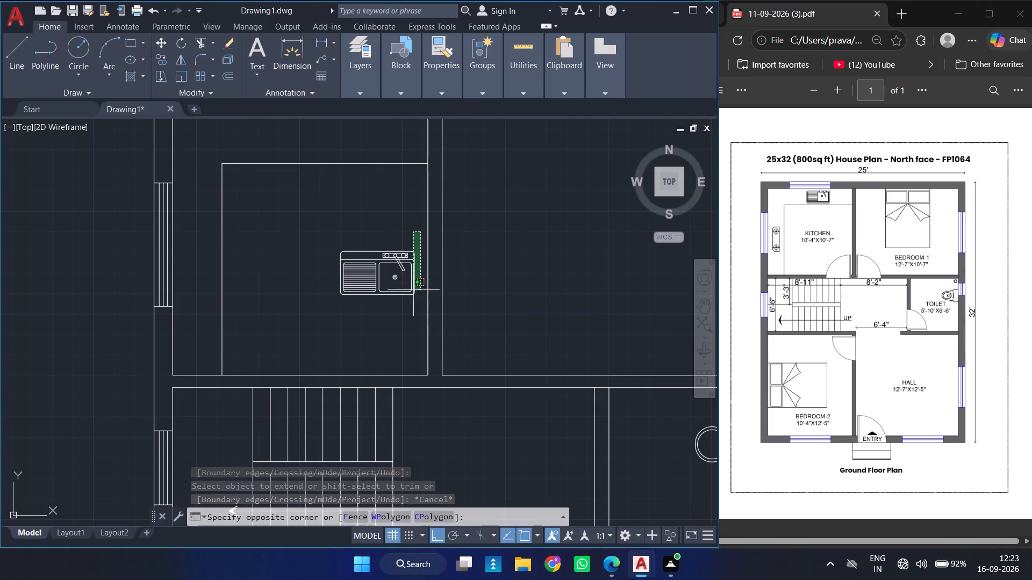
left_click(304, 324)
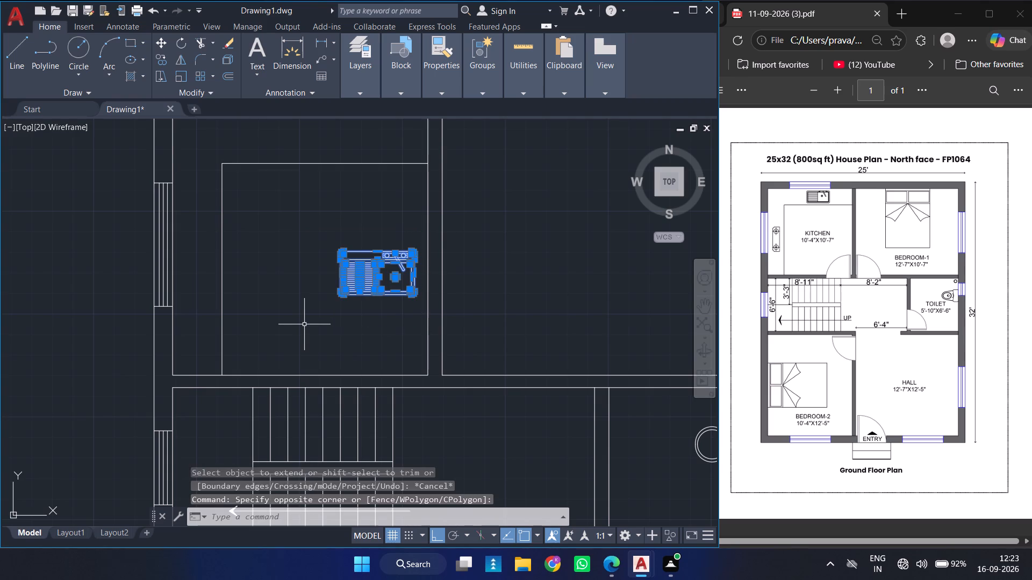
key("g")
key("Return")
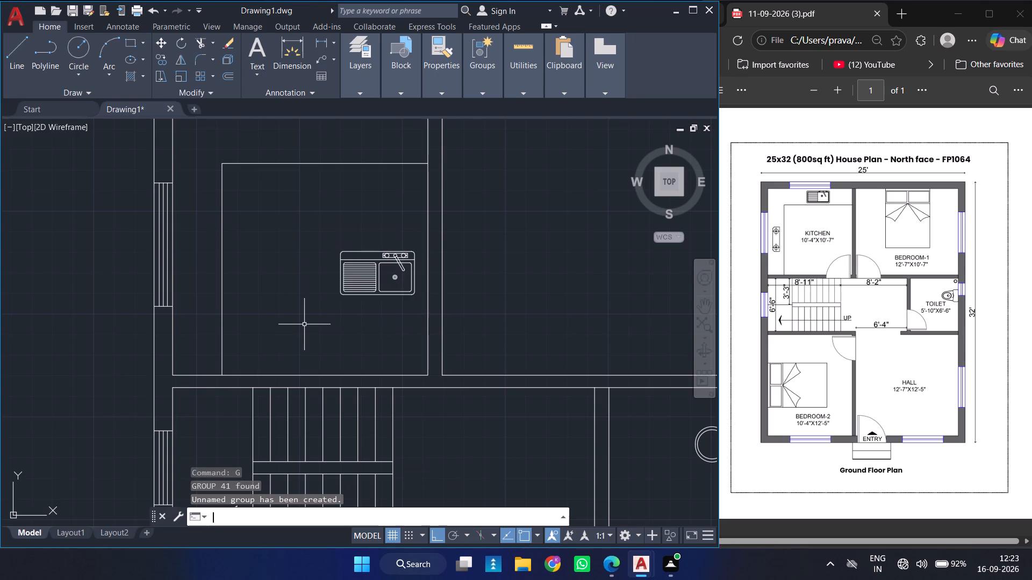
Move the grouped sink straight north from its top-edge midpoint onto the kitchen counter, just inside the north wall.
key("m")
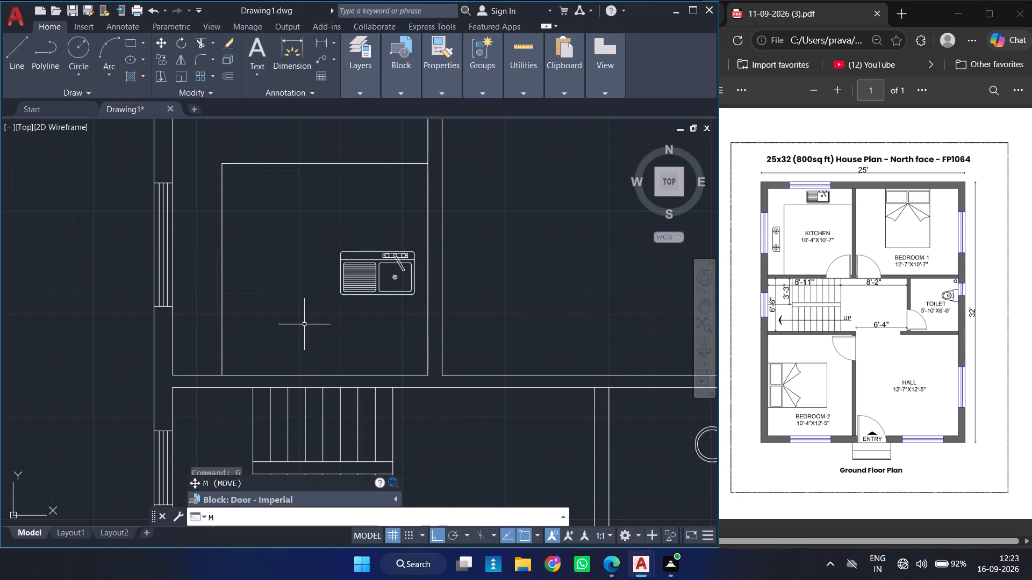
key("Return")
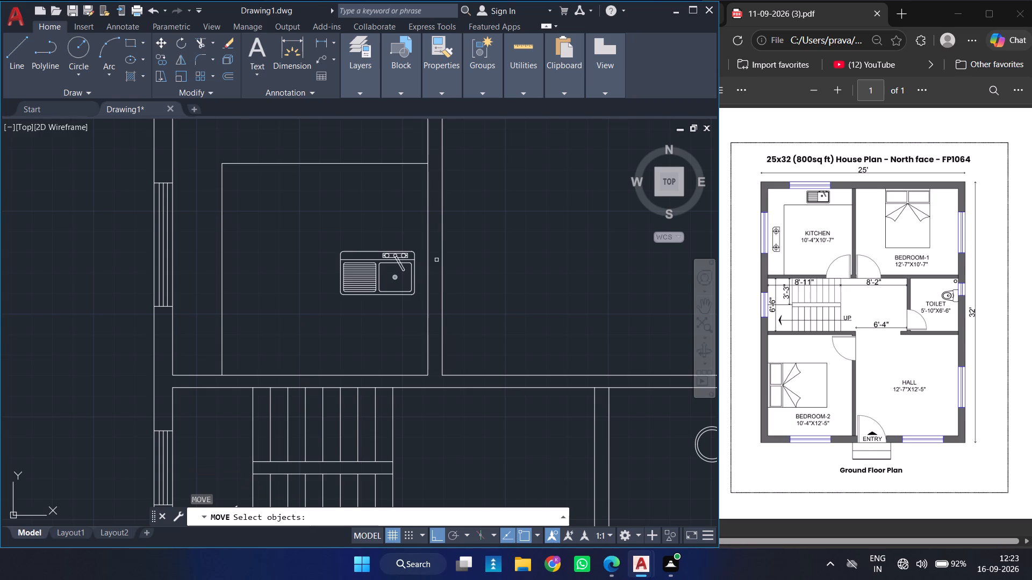
left_click(371, 269)
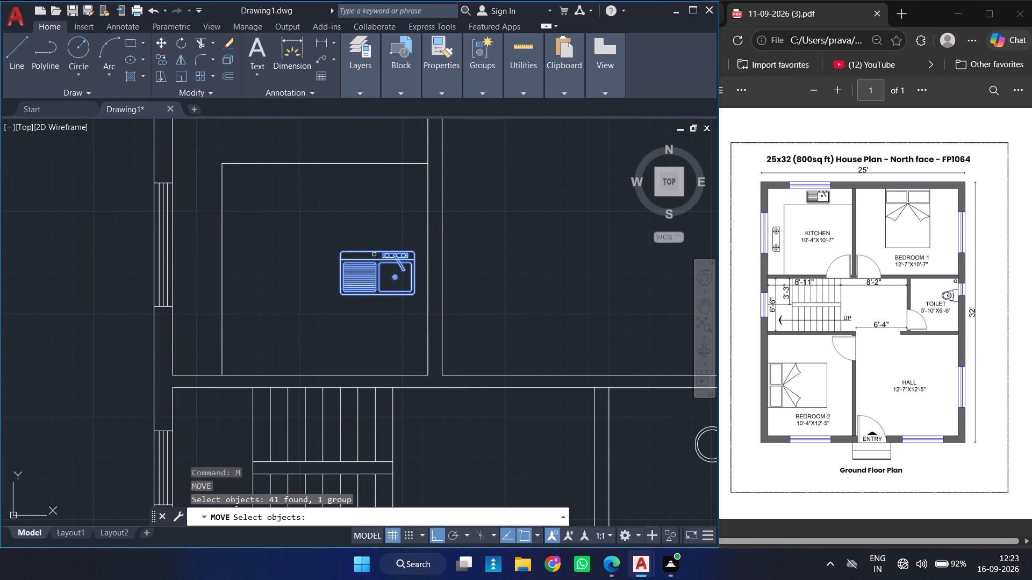
key("Return")
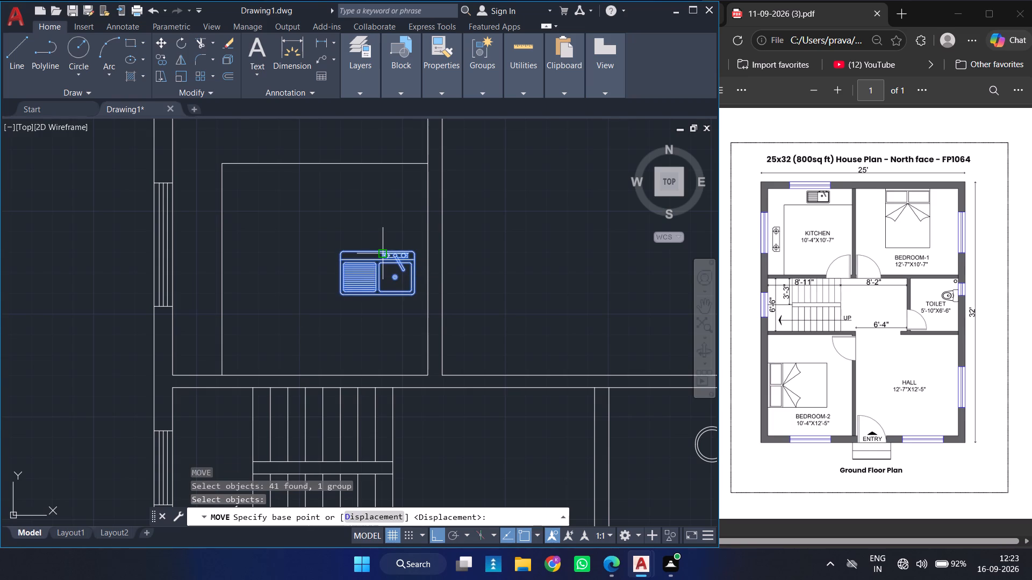
left_click(377, 250)
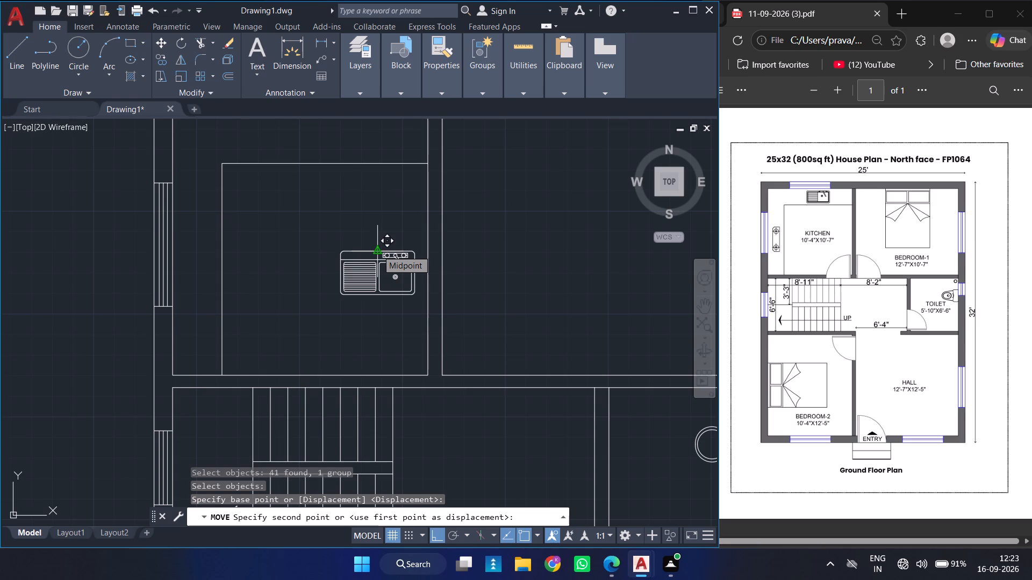
scroll(337, 183, "down", 2, "ctrl")
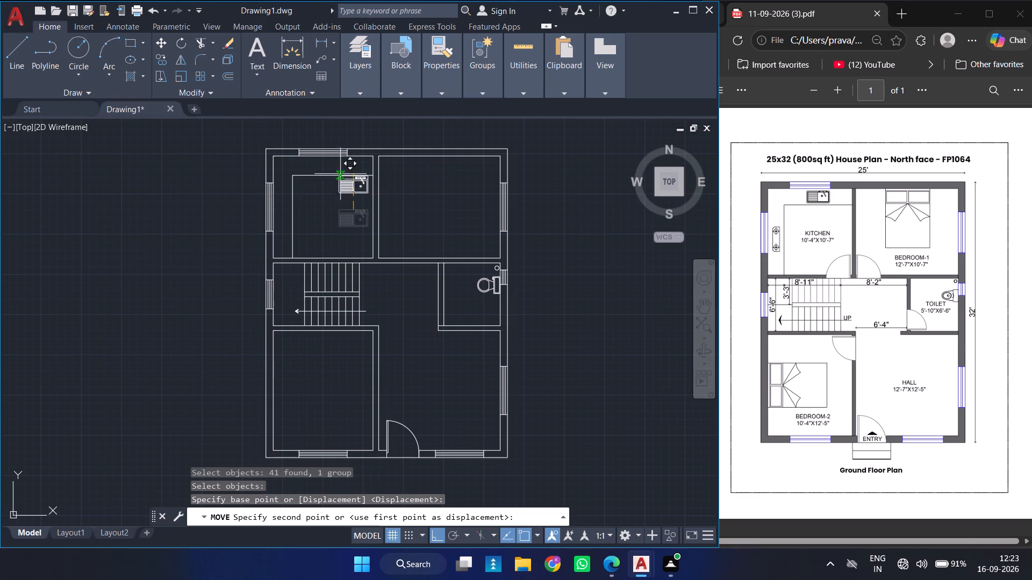
scroll(346, 161, "up", 5, "ctrl")
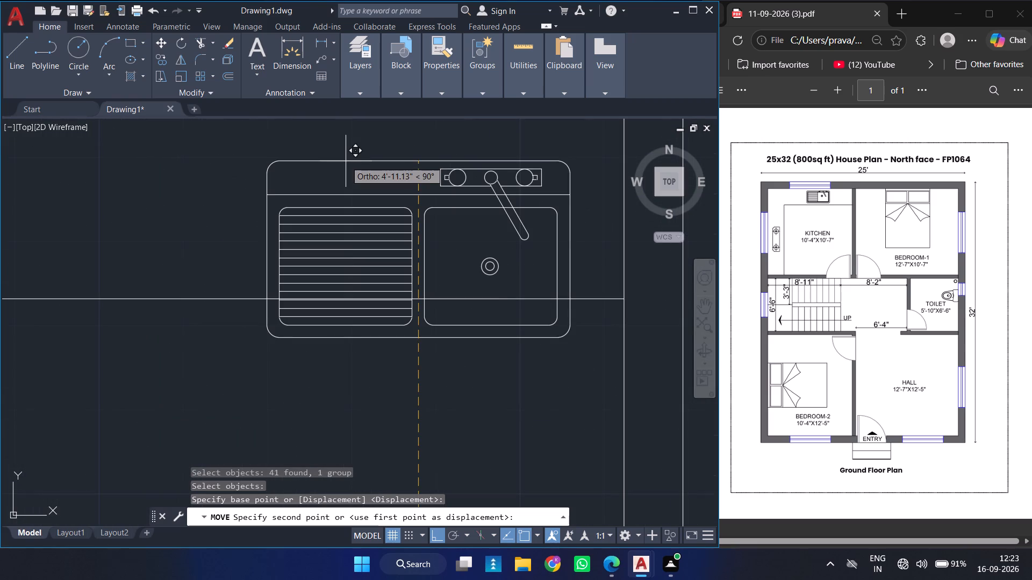
scroll(352, 121, "down", 1, "ctrl")
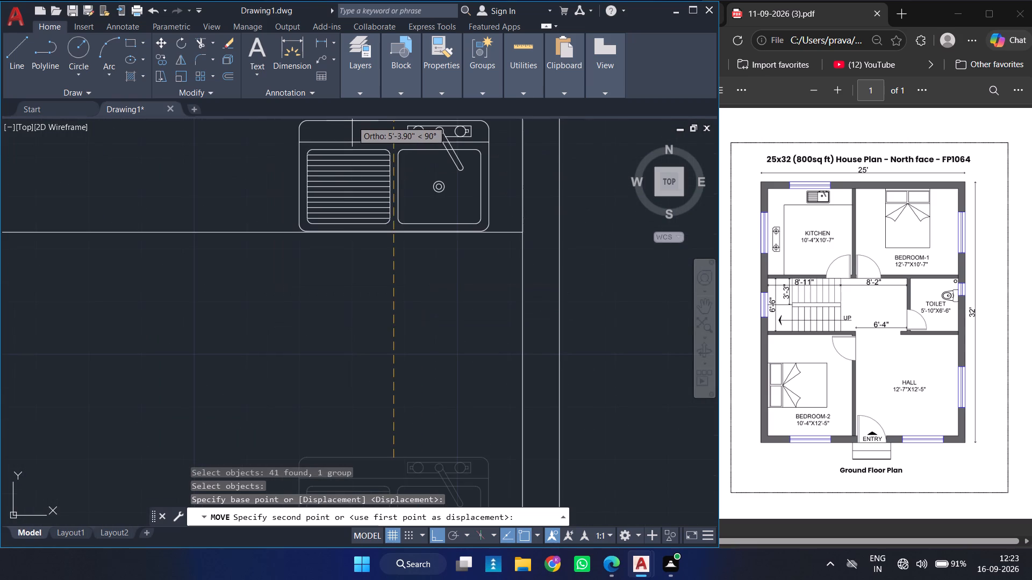
scroll(352, 121, "down", 9, "ctrl")
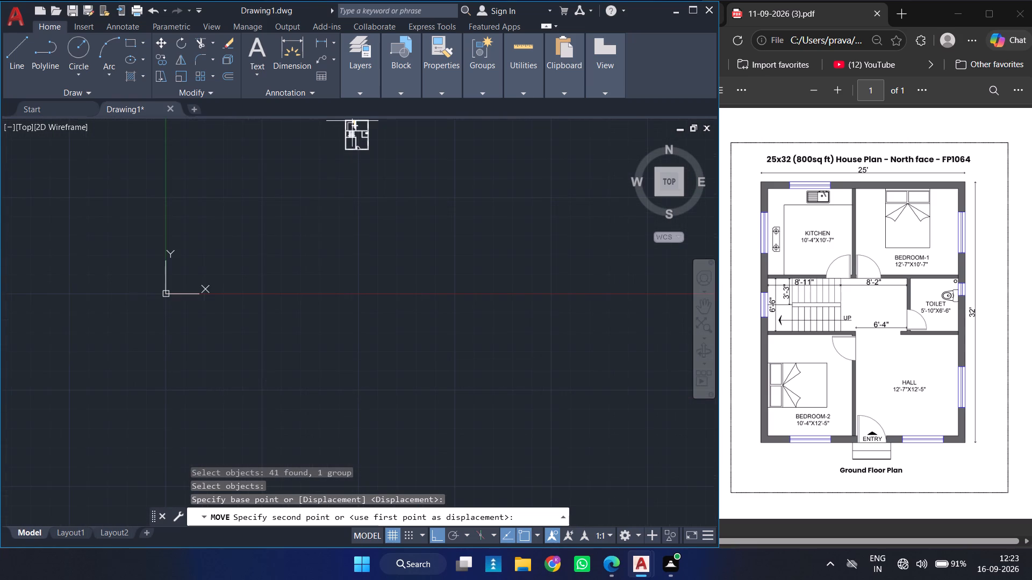
scroll(352, 121, "up", 12, "ctrl")
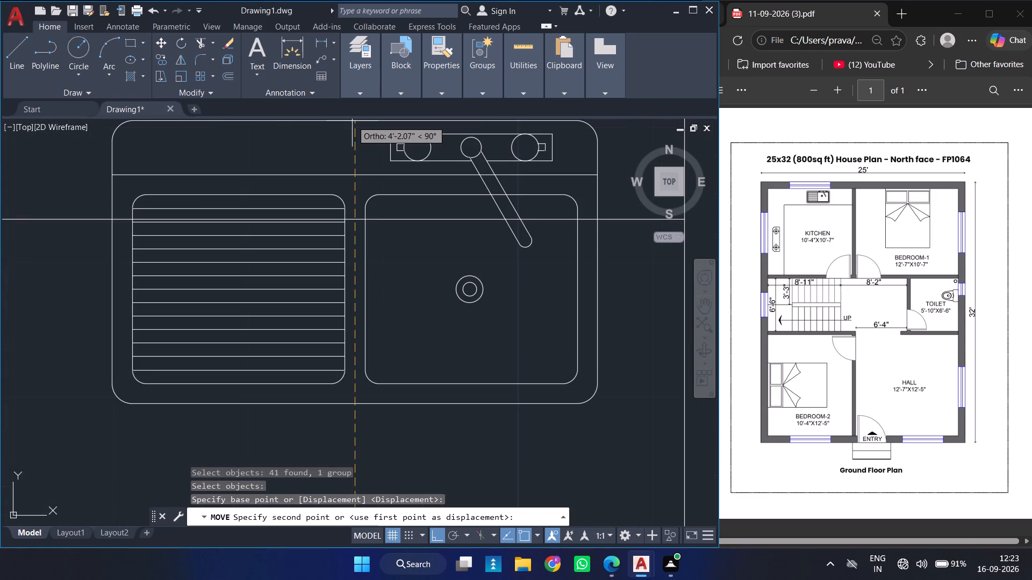
scroll(352, 121, "down", 9, "ctrl")
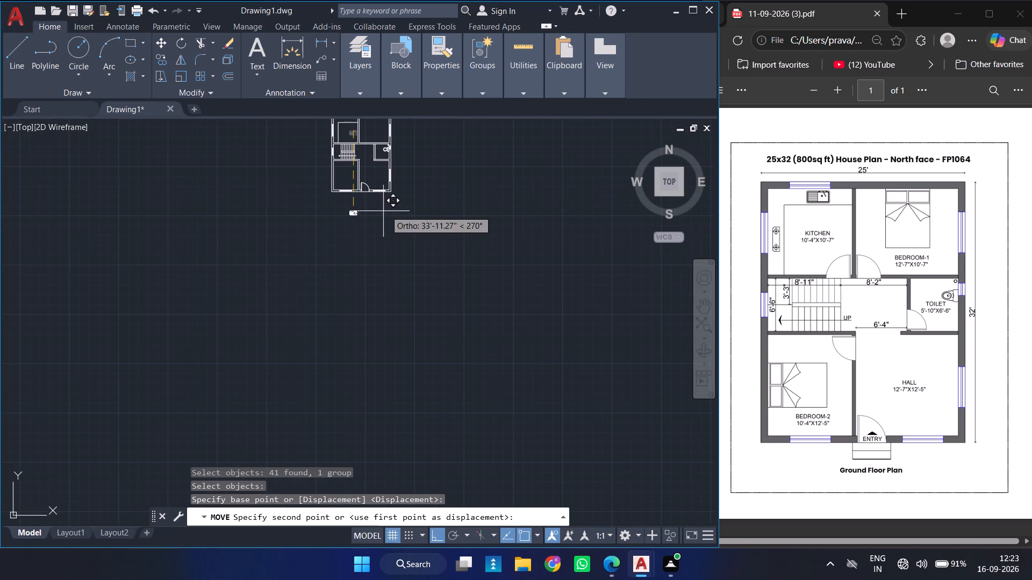
scroll(447, 200, "down", 5, "ctrl")
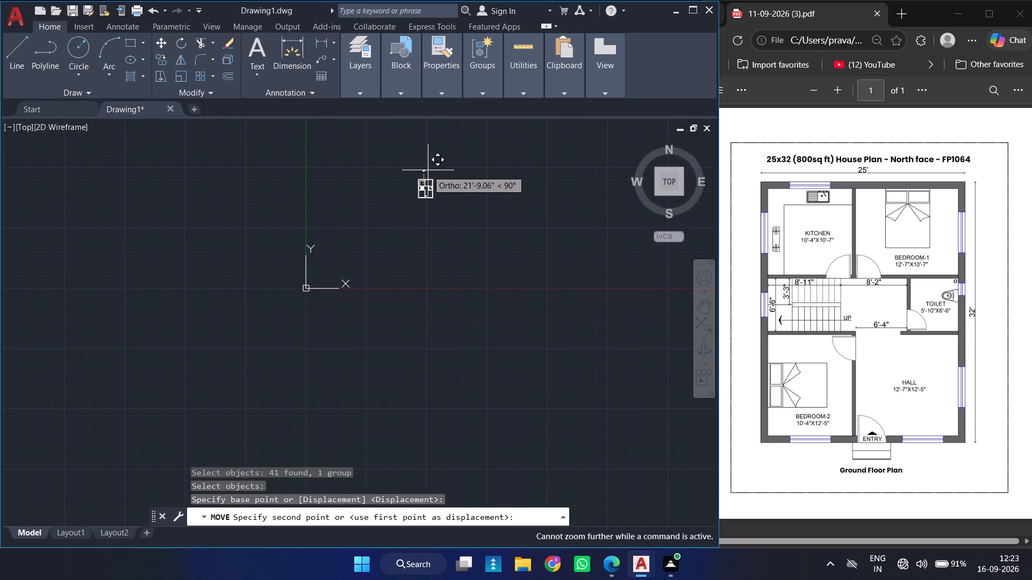
scroll(426, 169, "up", 7, "ctrl")
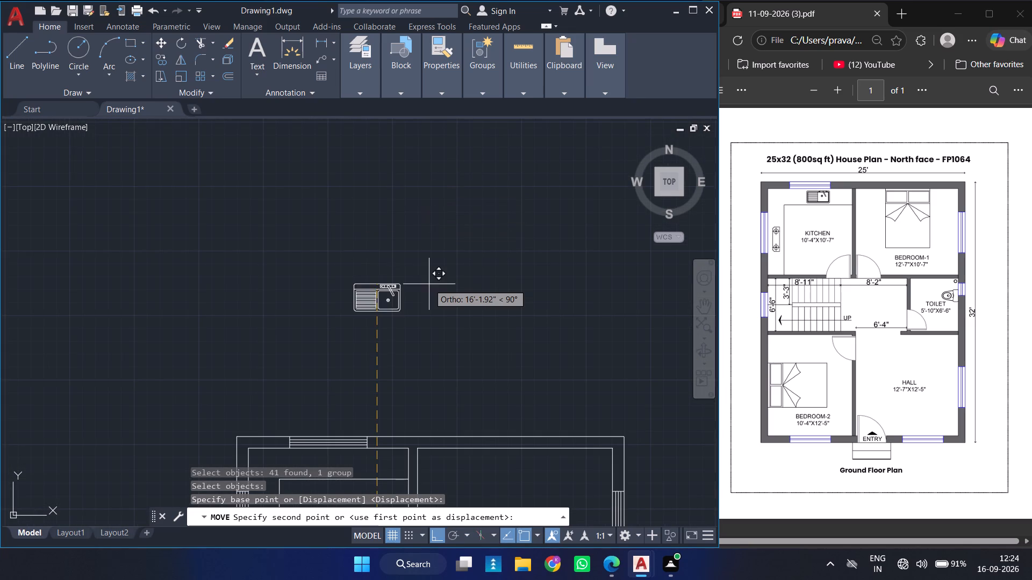
scroll(429, 284, "down", 1, "ctrl")
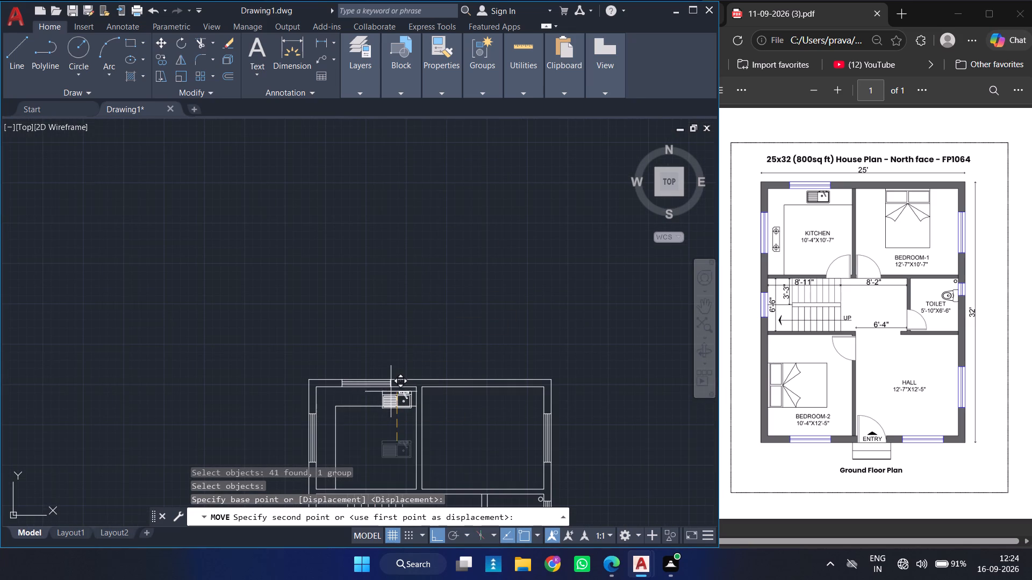
scroll(395, 393, "up", 5, "ctrl")
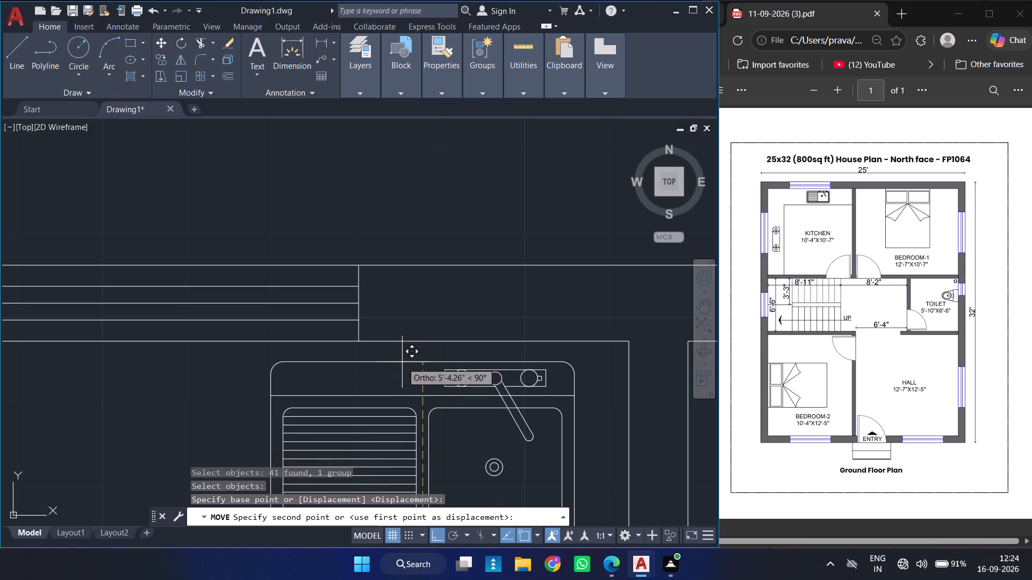
scroll(402, 361, "down", 2, "ctrl")
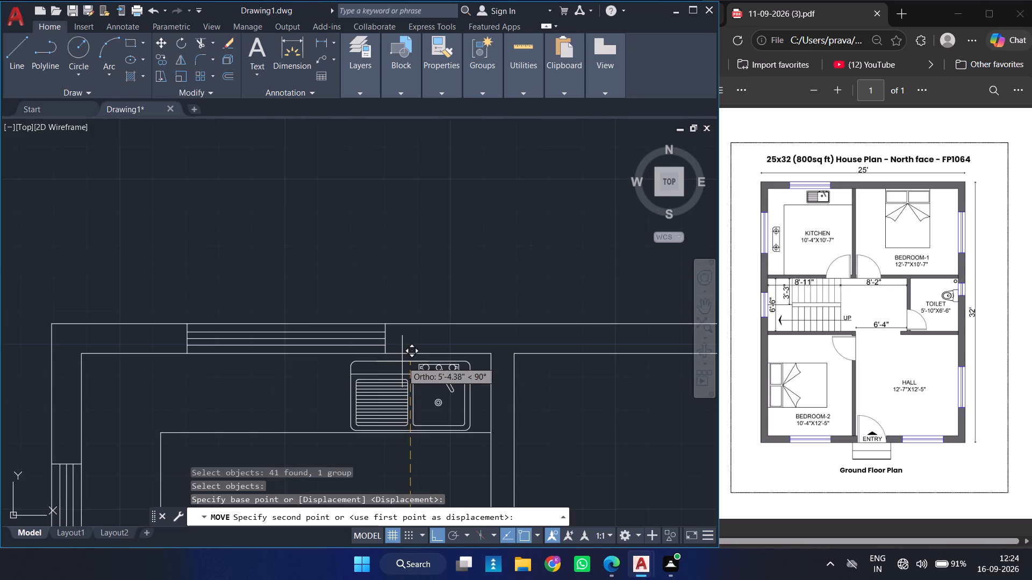
scroll(402, 360, "up", 1, "ctrl")
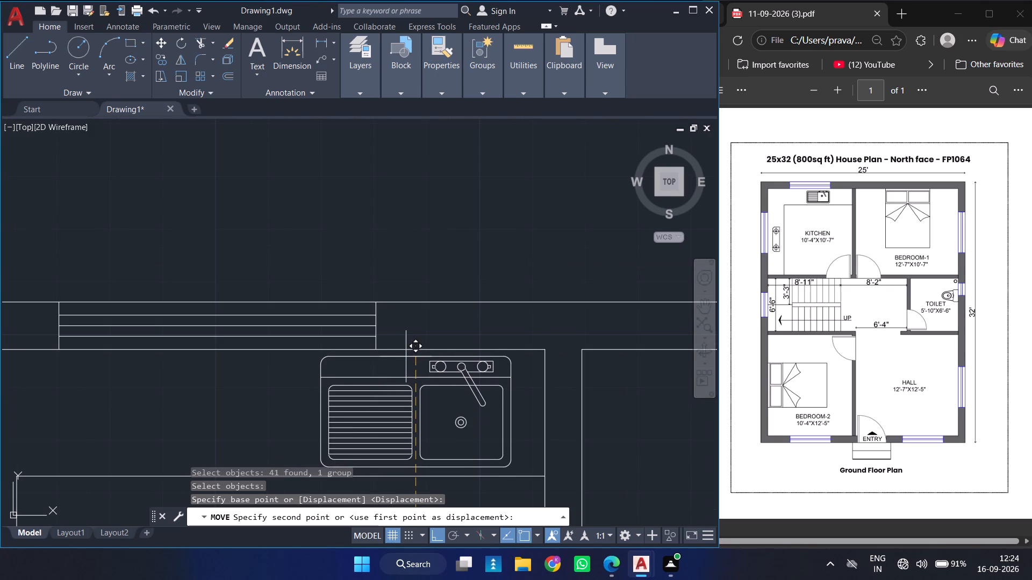
left_click(406, 357)
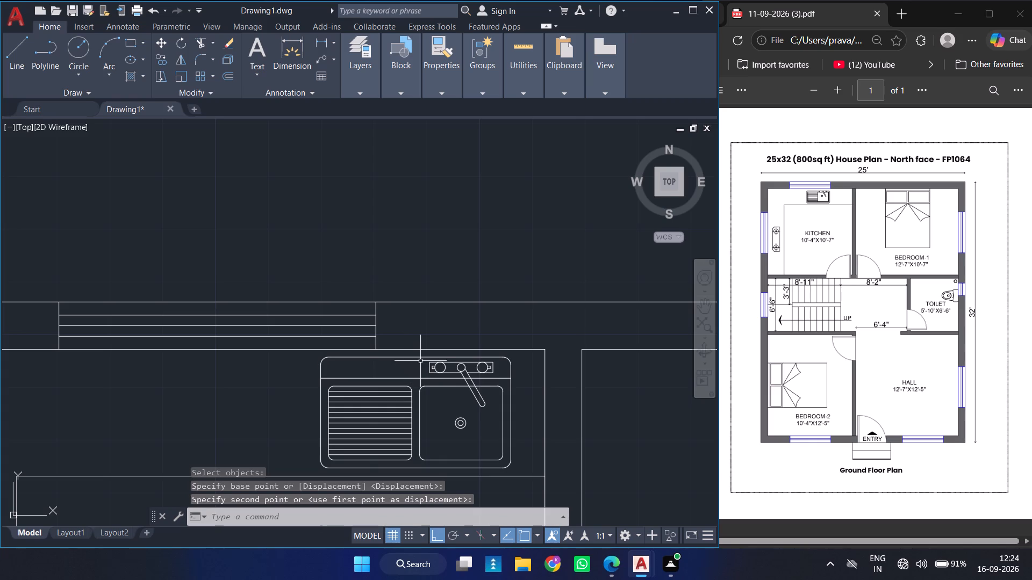
Shift the sink about 2'-2" west along the north counter so it sits below the kitchen window.
left_click(420, 358)
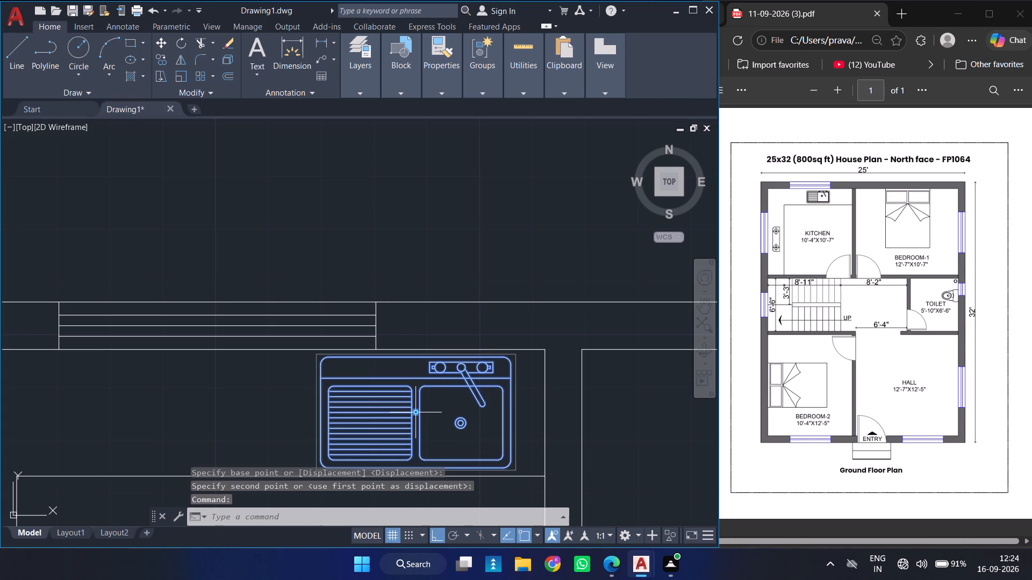
left_click(413, 411)
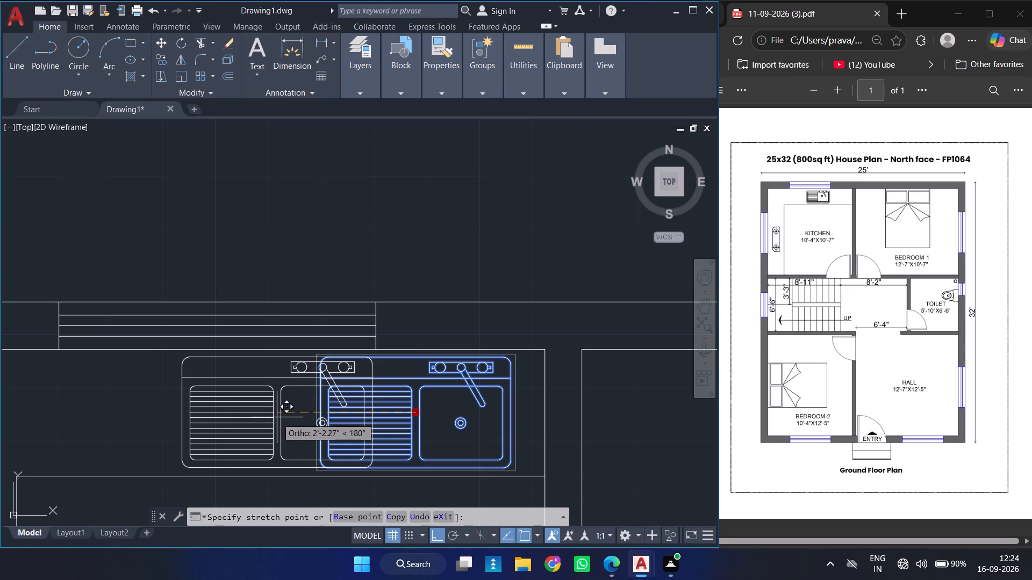
left_click(277, 417)
scroll(412, 395, "down", 2, "ctrl")
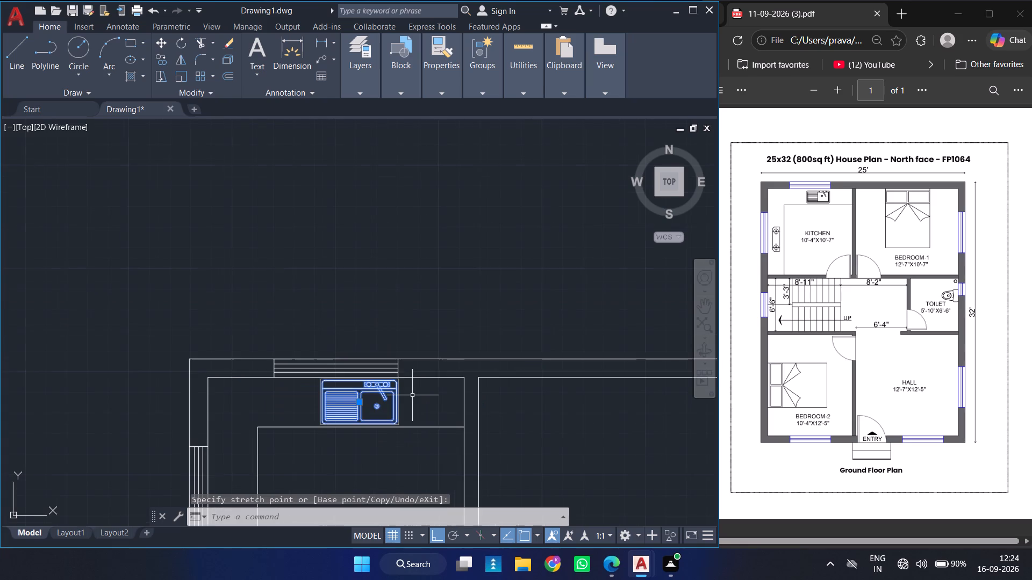
scroll(412, 395, "down", 1, "ctrl")
key("Escape")
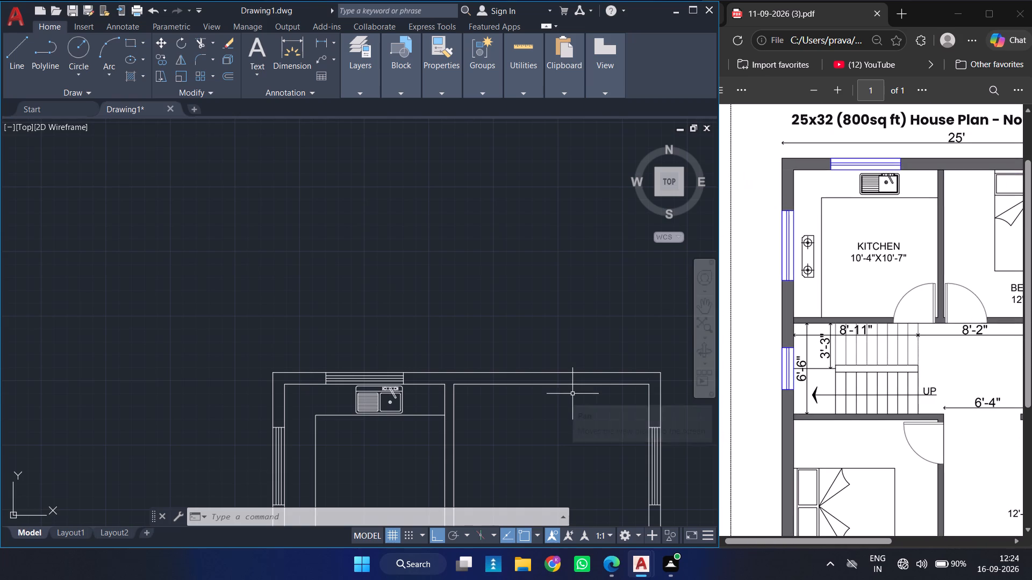
Draw a tall, narrow rectangle for the stove on the kitchen's west counter, beside the west window.
scroll(386, 431, "down", 3, "ctrl")
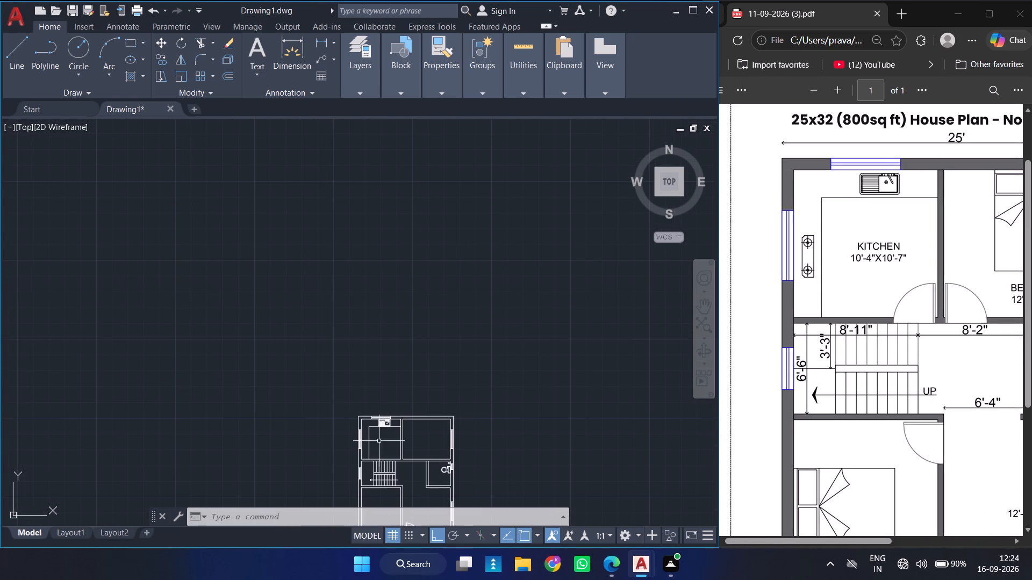
scroll(368, 467, "up", 3, "ctrl")
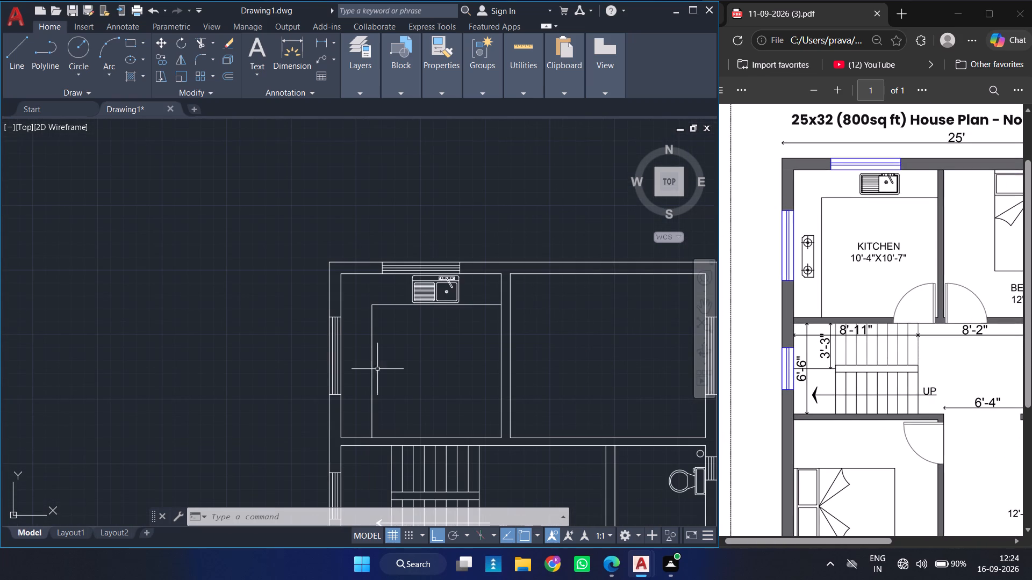
scroll(359, 328, "up", 3, "ctrl")
scroll(359, 328, "down", 2, "ctrl")
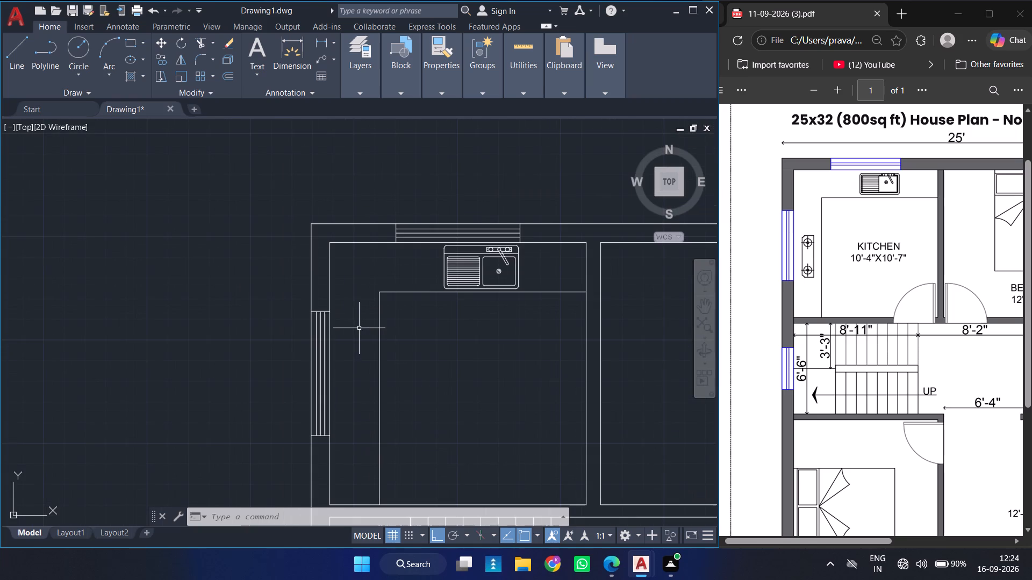
type("REC")
key("Return")
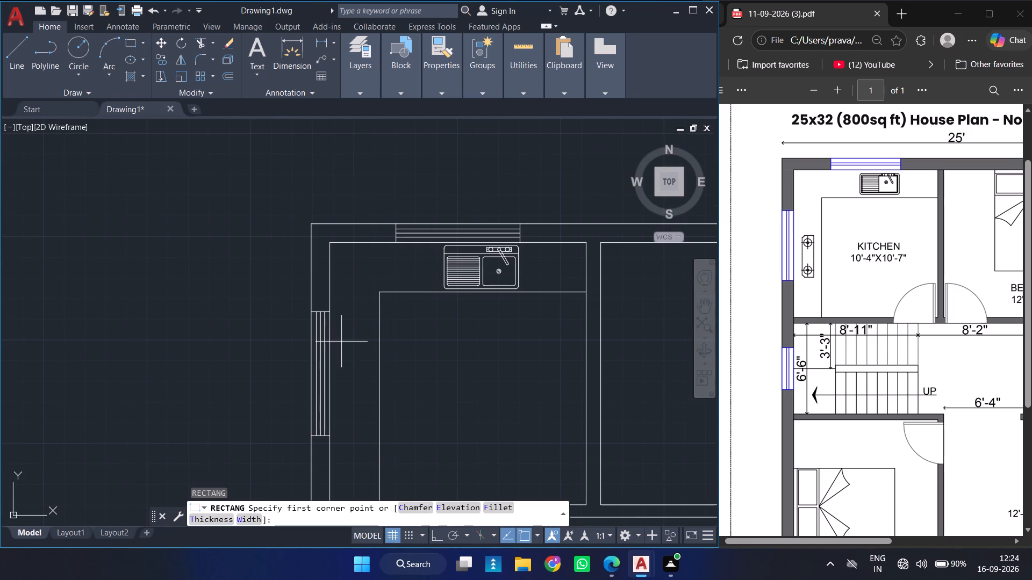
left_click(337, 343)
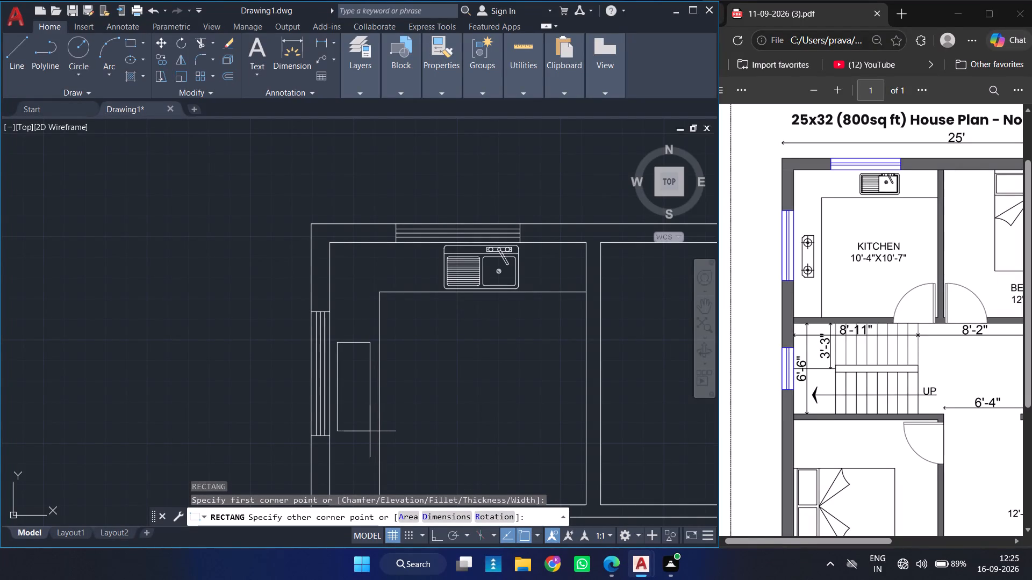
scroll(370, 431, "up", 1, "ctrl")
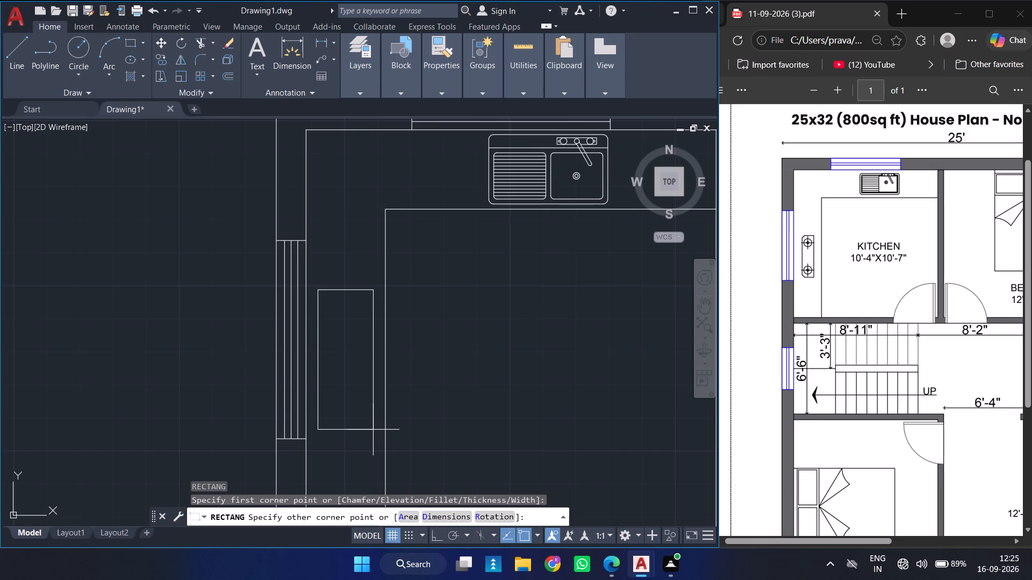
left_click(373, 430)
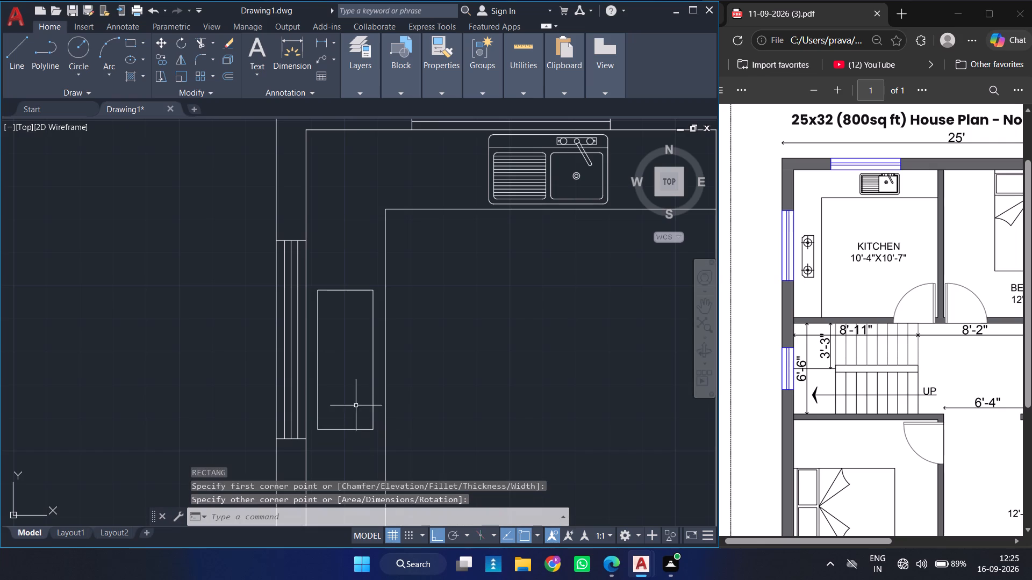
Draw a burner circle inside the stove rectangle, centred about 10" above the midpoint of its bottom edge.
key("c")
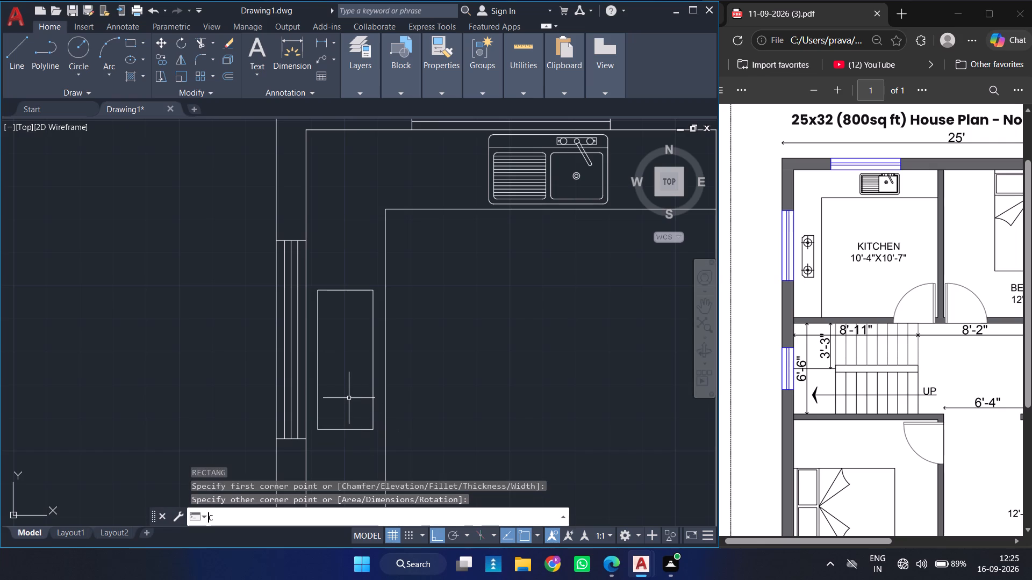
key("Return")
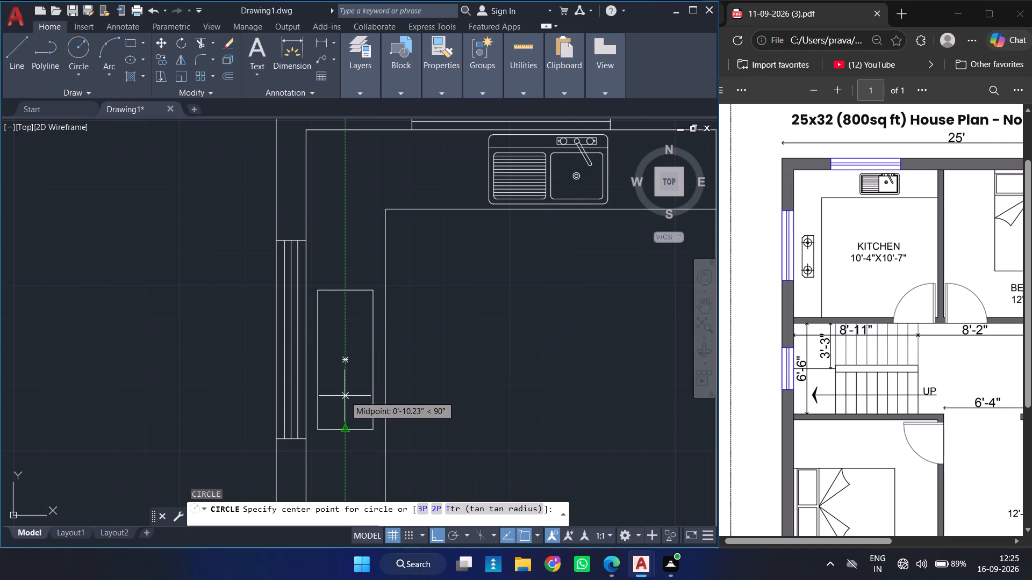
left_click(345, 396)
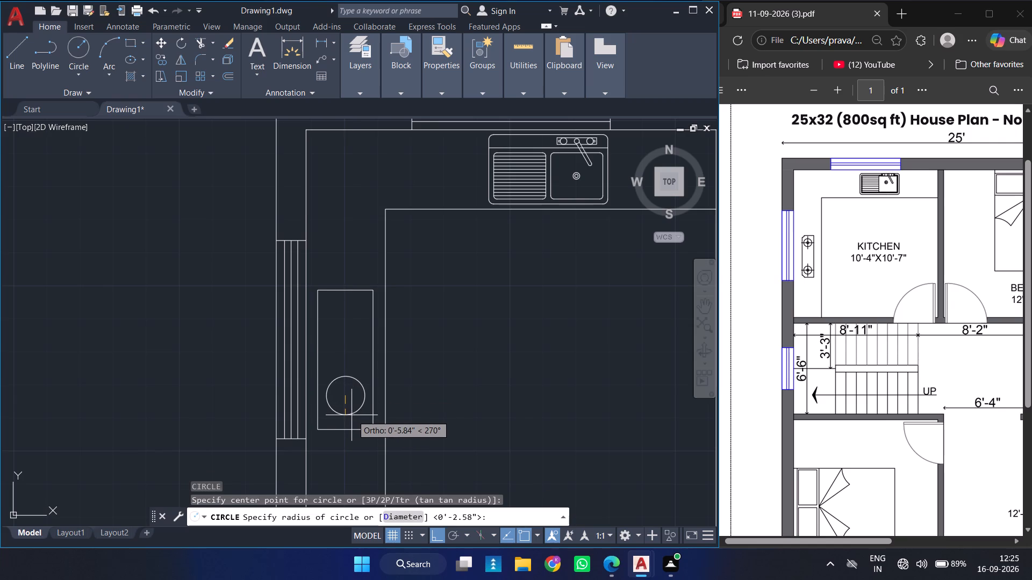
left_click(352, 412)
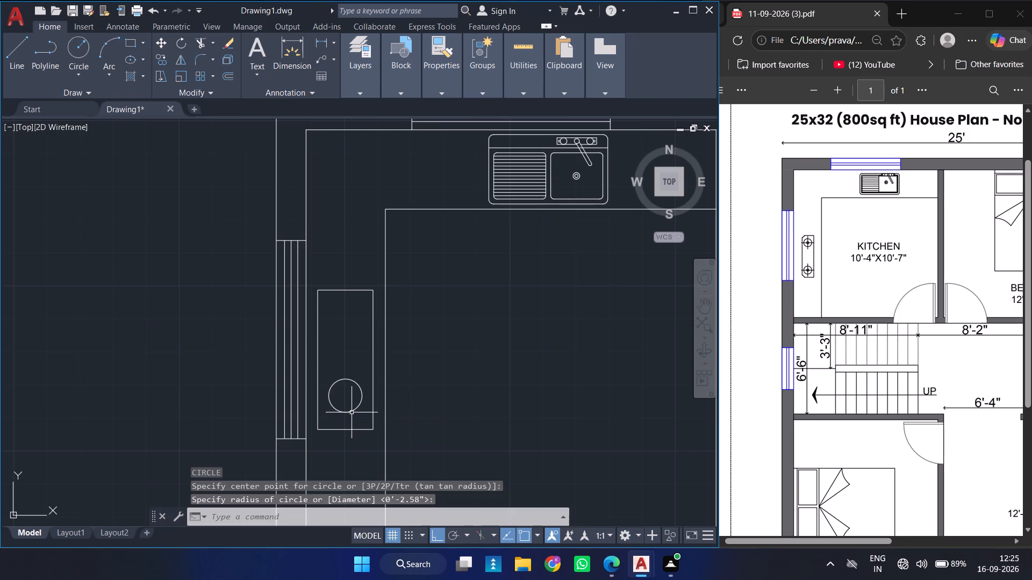
Draw a vertical line from below the burner circle's bottom quadrant up to its centre, starting with a short segment from the quadrant.
key("l")
key("Return")
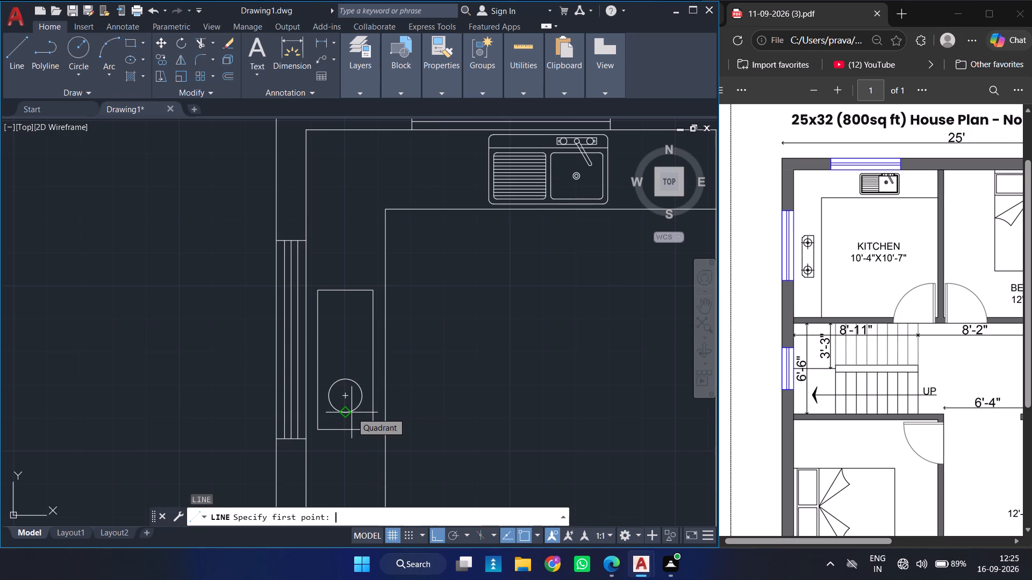
scroll(352, 412, "up", 2, "ctrl")
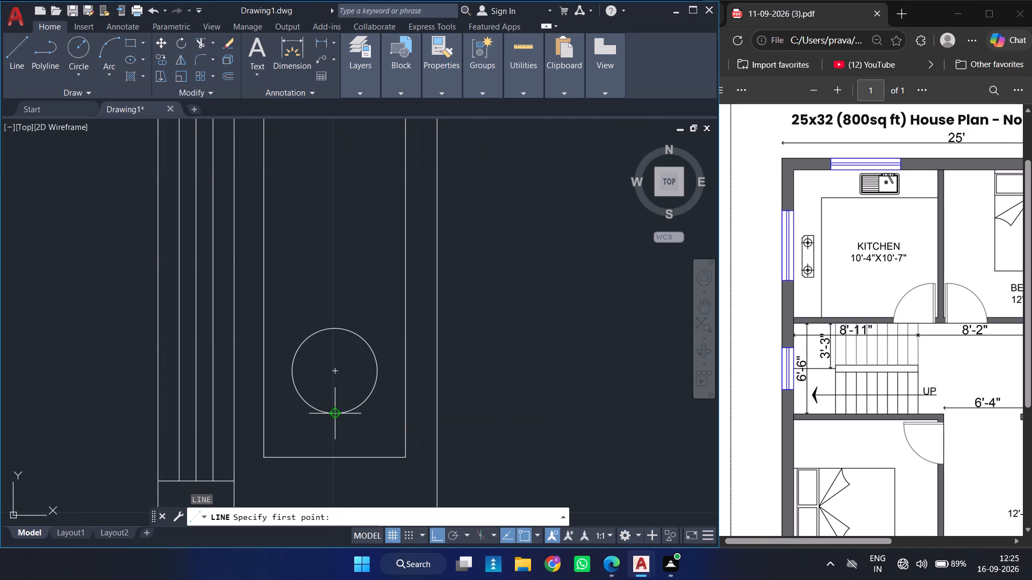
left_click(336, 414)
left_click(334, 434)
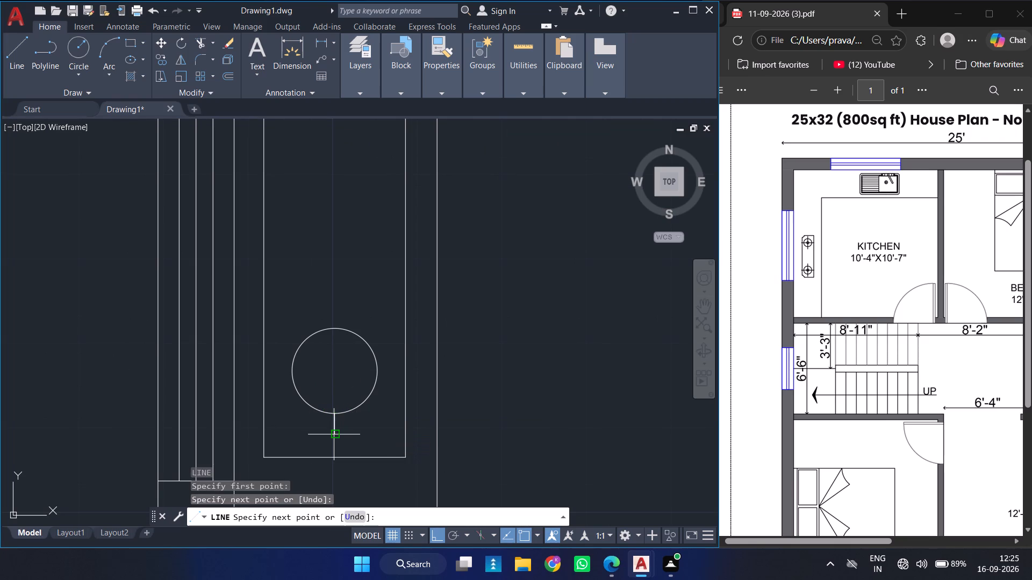
left_click(335, 372)
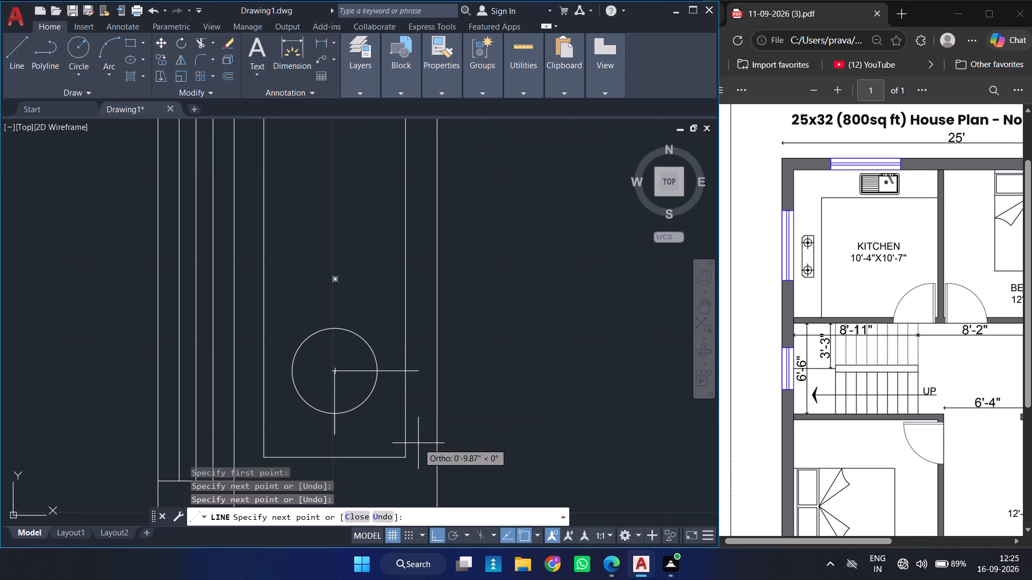
key("Return")
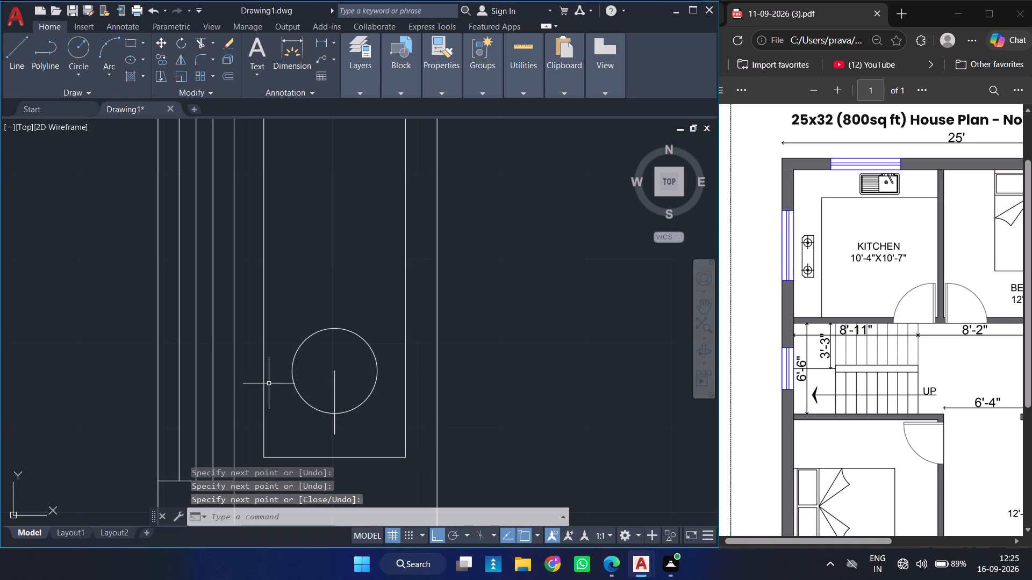
Erase the short surplus segment overlapping the vertical line at the bottom of the burner circle.
left_click(321, 400)
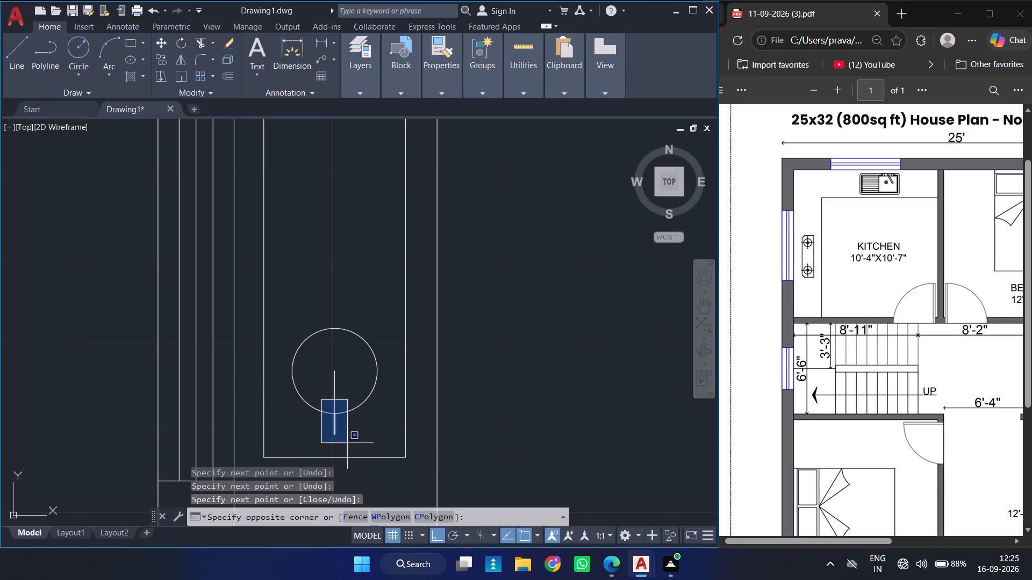
left_click(348, 443)
key("Delete")
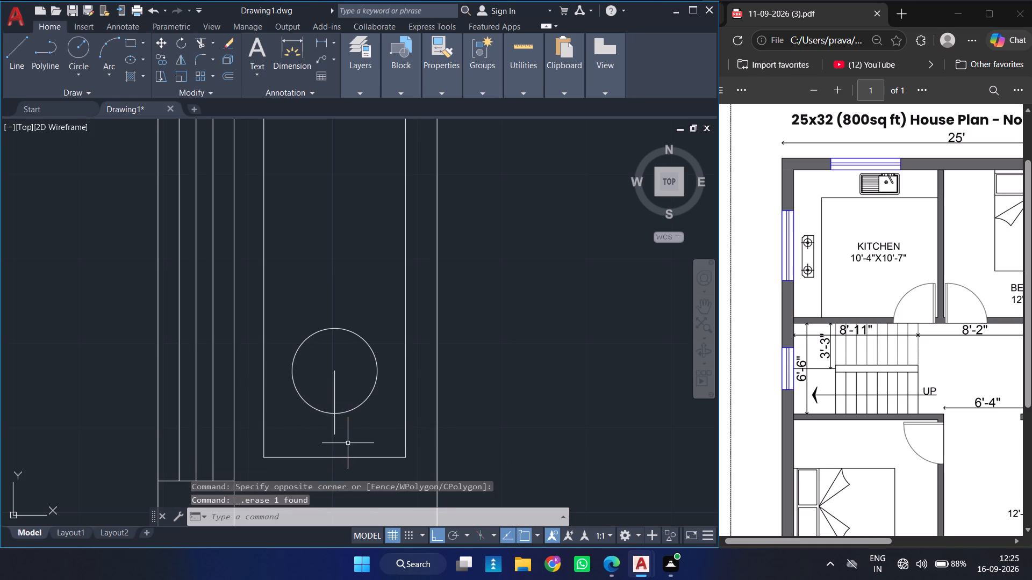
Polar array the vertical line around the burner's centre with 4 items over 360 degrees to form the cross.
left_click(334, 401)
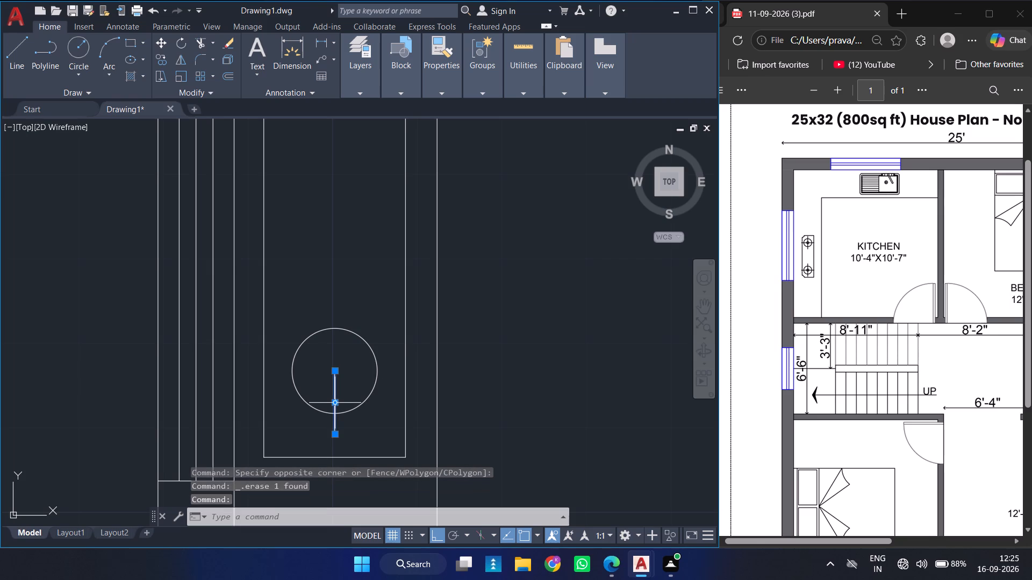
key("a")
key("r")
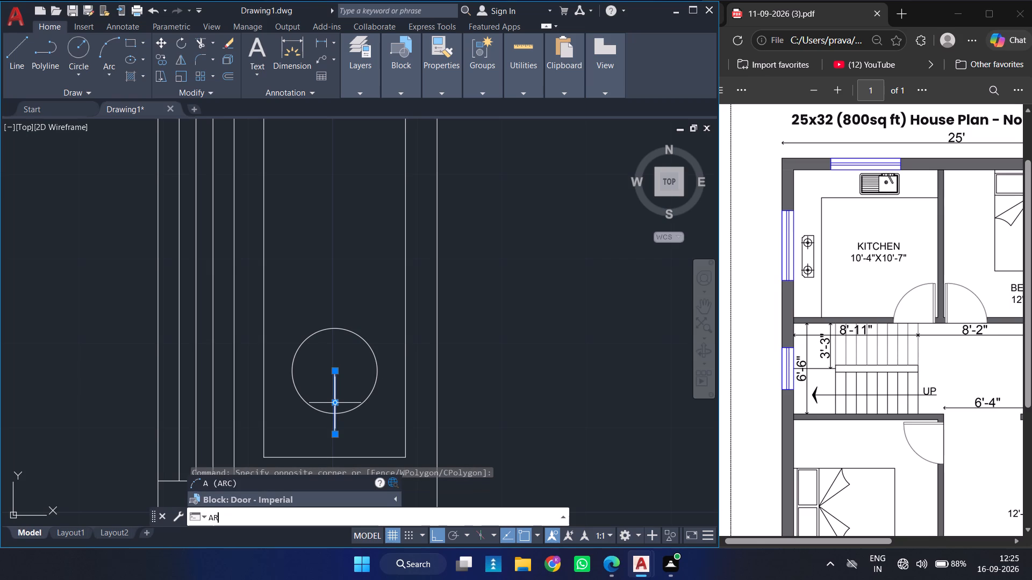
key("Return")
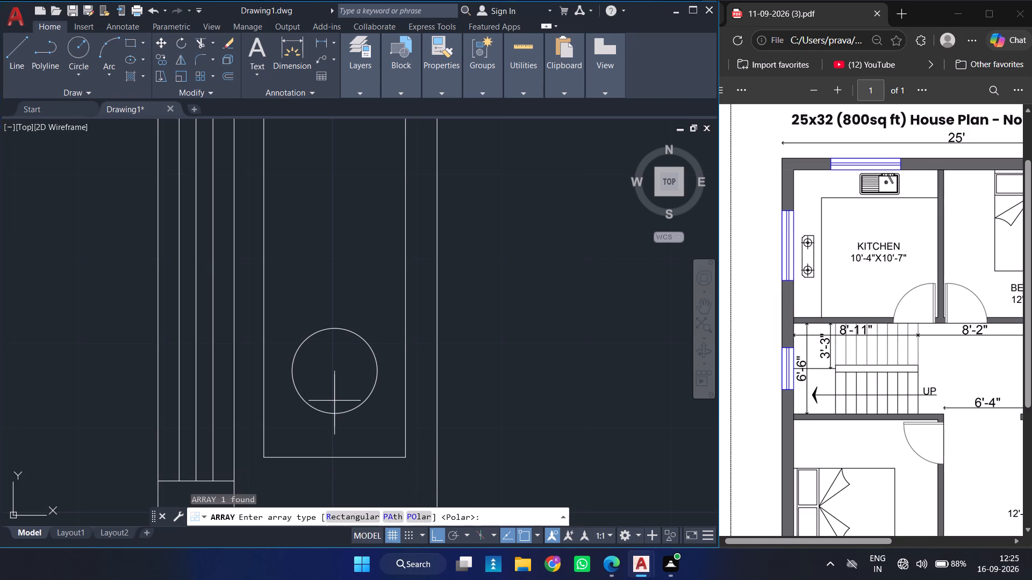
left_click(333, 402)
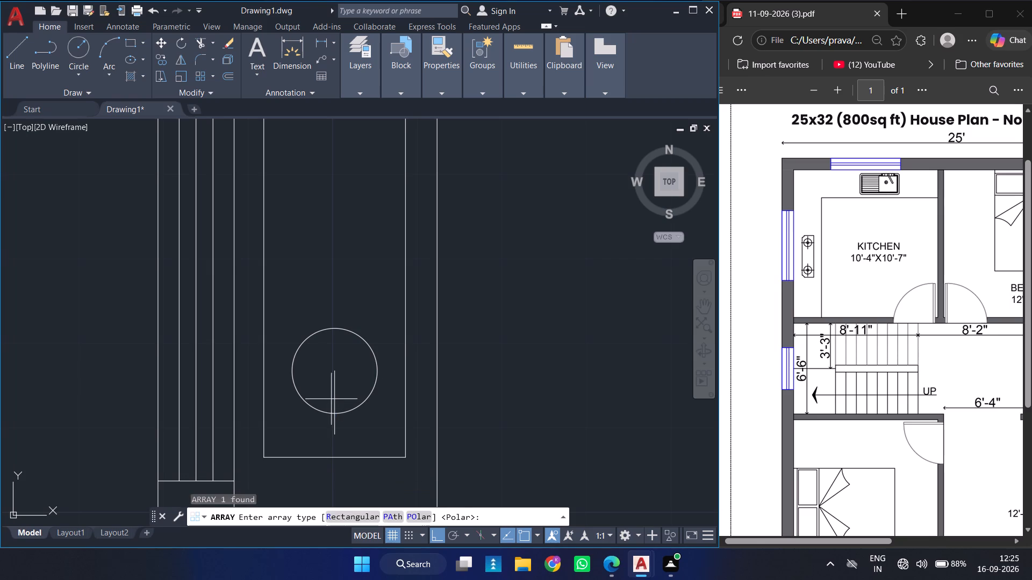
left_click(421, 514)
left_click(335, 374)
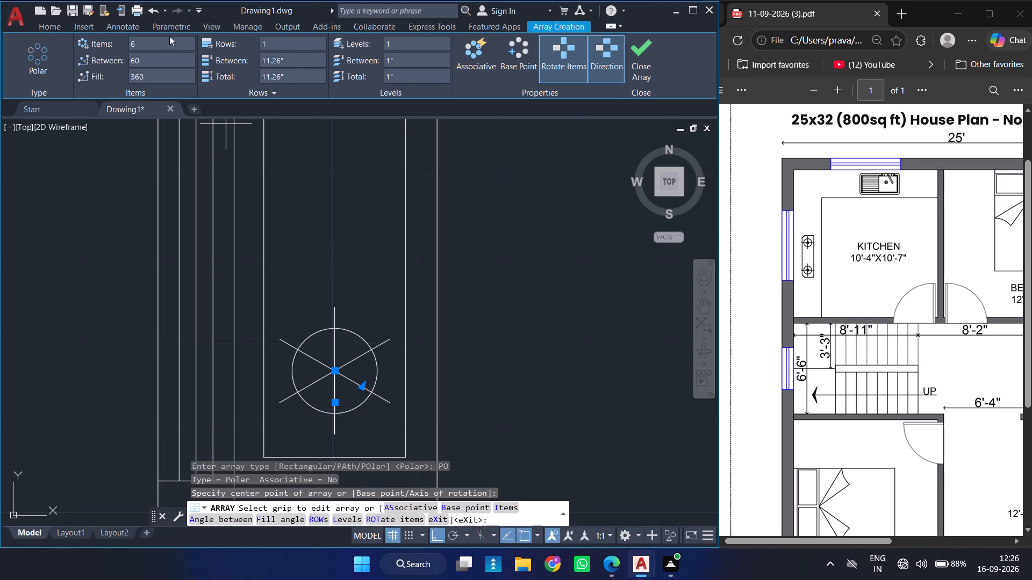
left_click(170, 40)
key("BackSpace")
key("4")
key("Return")
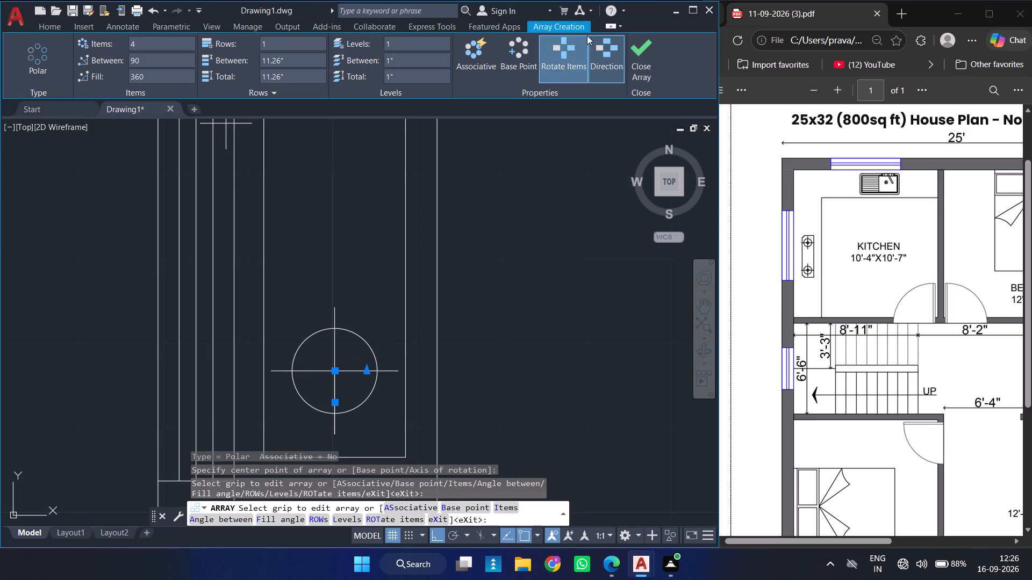
left_click(637, 61)
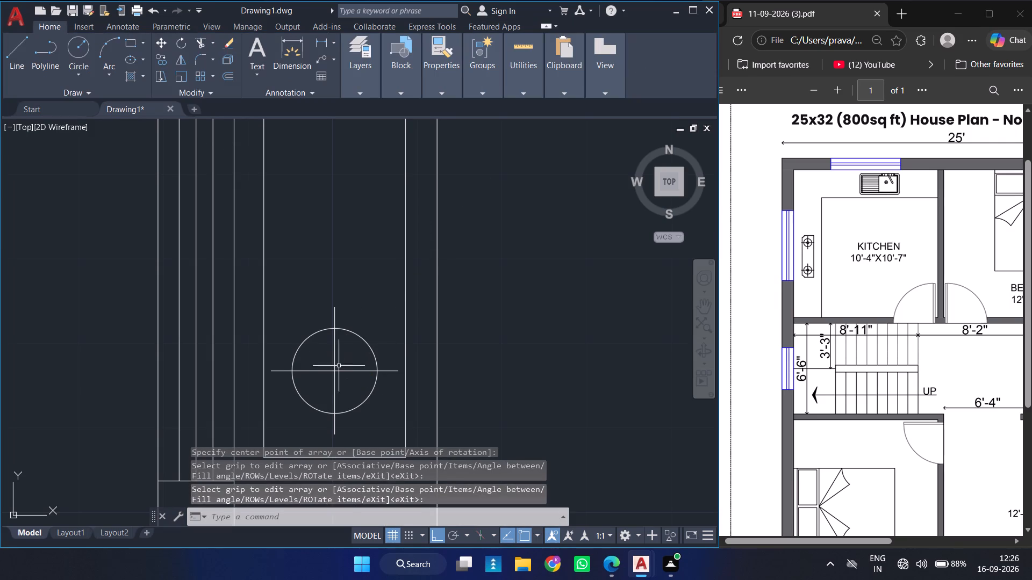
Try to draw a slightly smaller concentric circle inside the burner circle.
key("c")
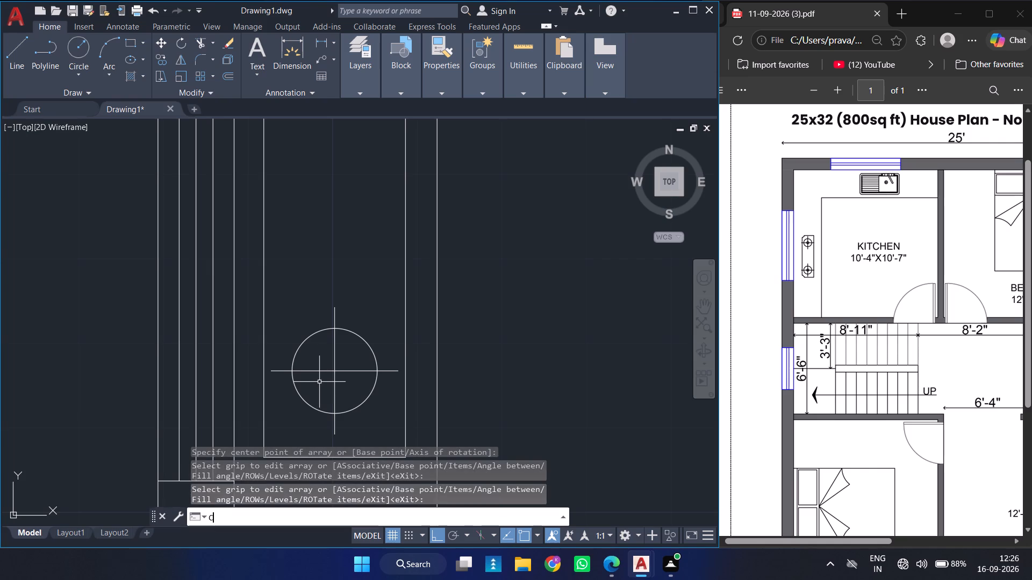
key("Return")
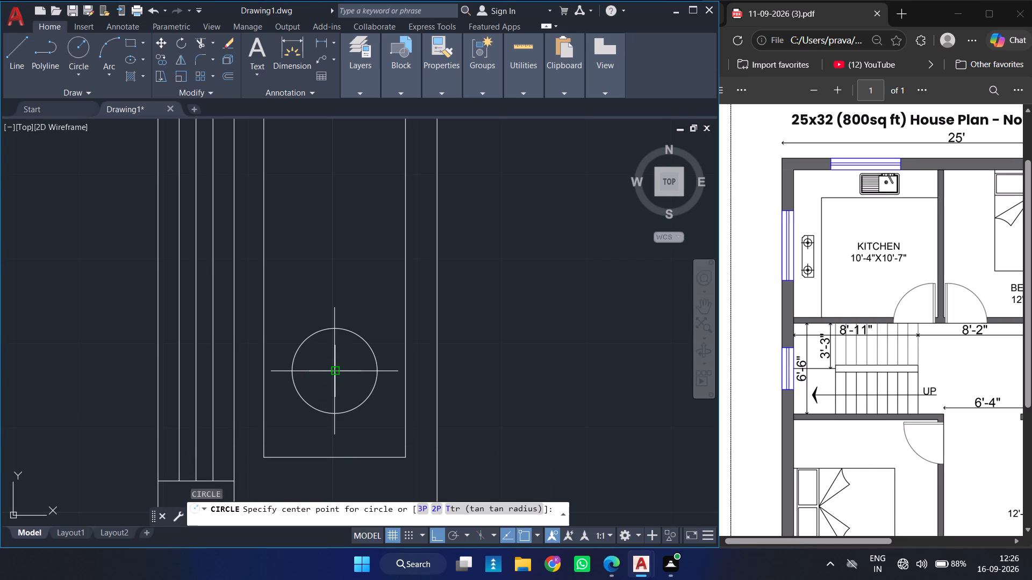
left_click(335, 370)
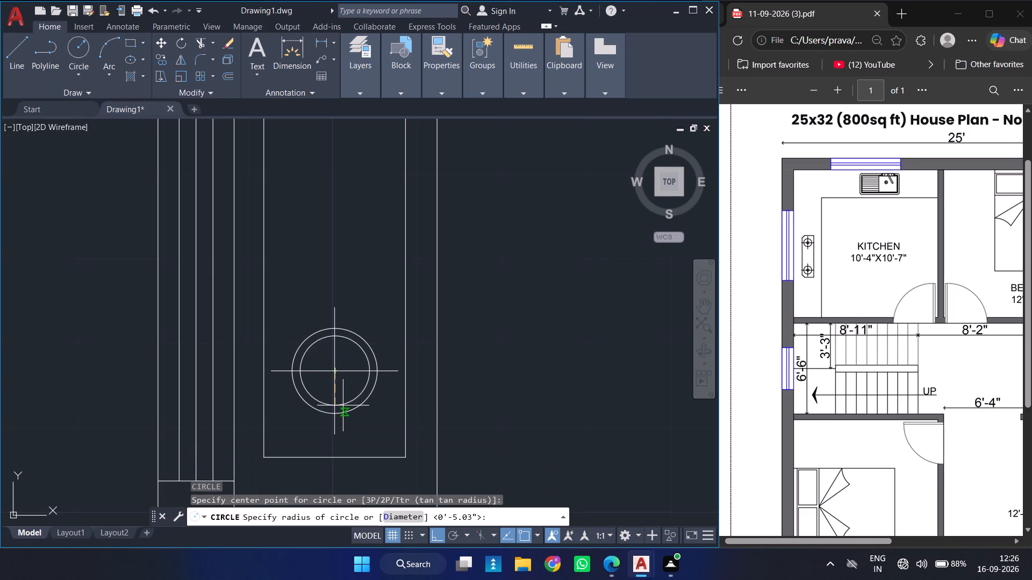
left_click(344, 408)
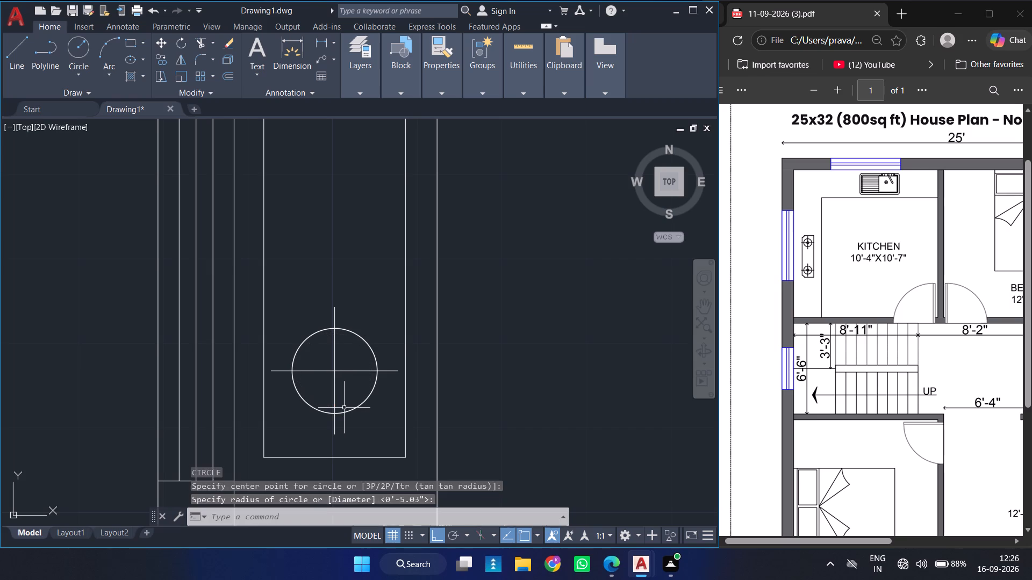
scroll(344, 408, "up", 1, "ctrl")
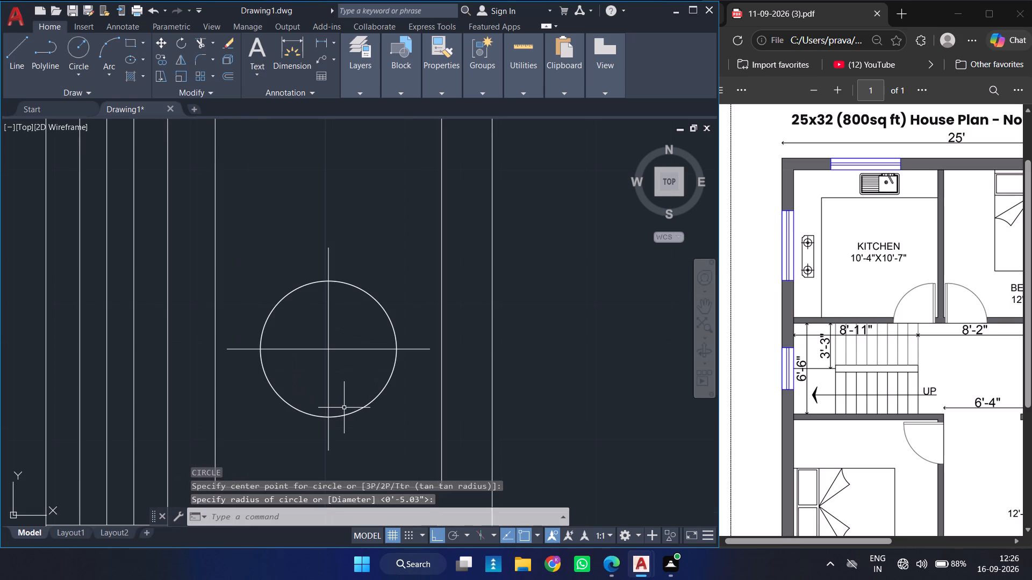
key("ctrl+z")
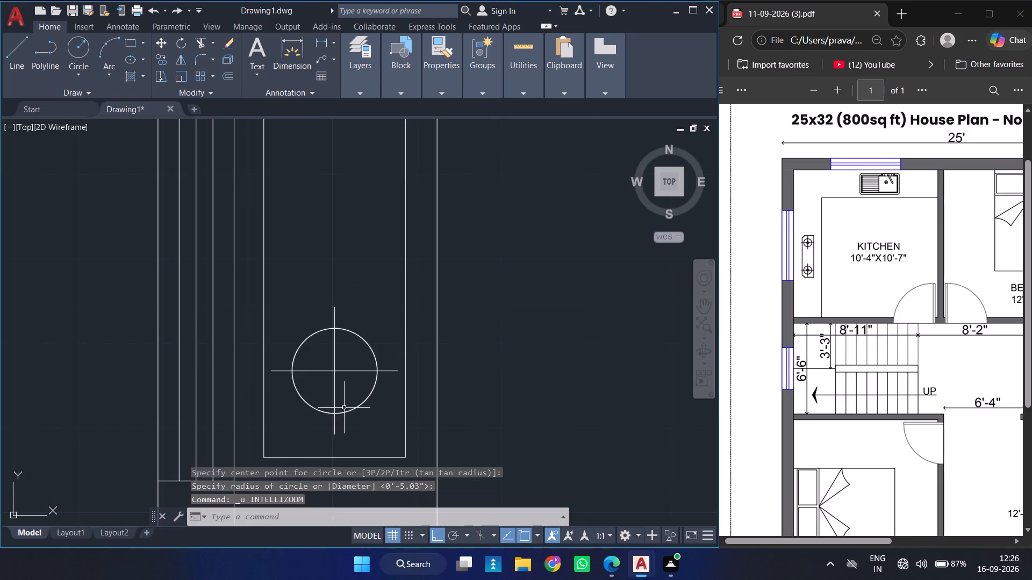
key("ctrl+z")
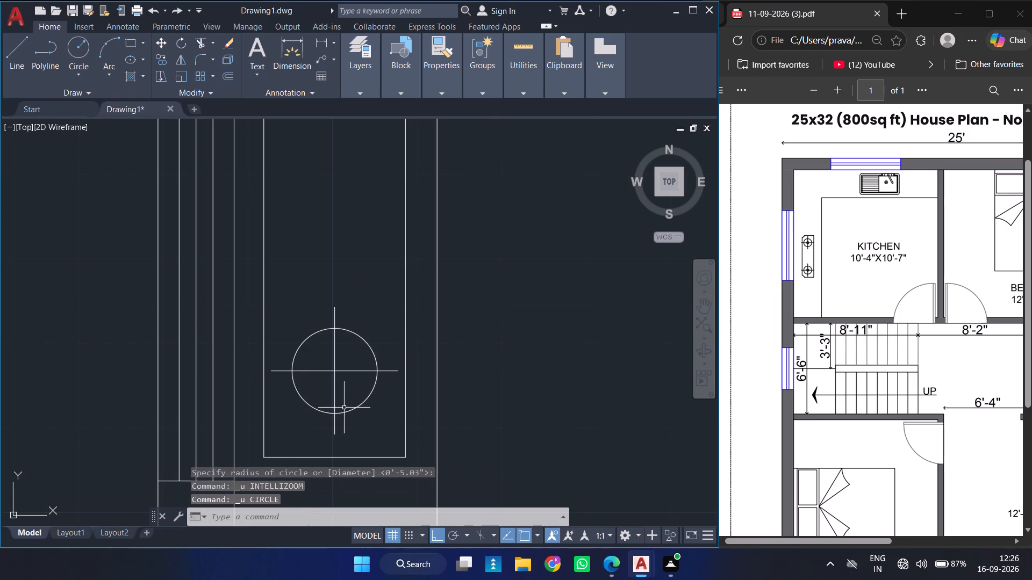
Draw a concentric circle of about 4.55" radius just inside the burner circle.
key("c")
key("Return")
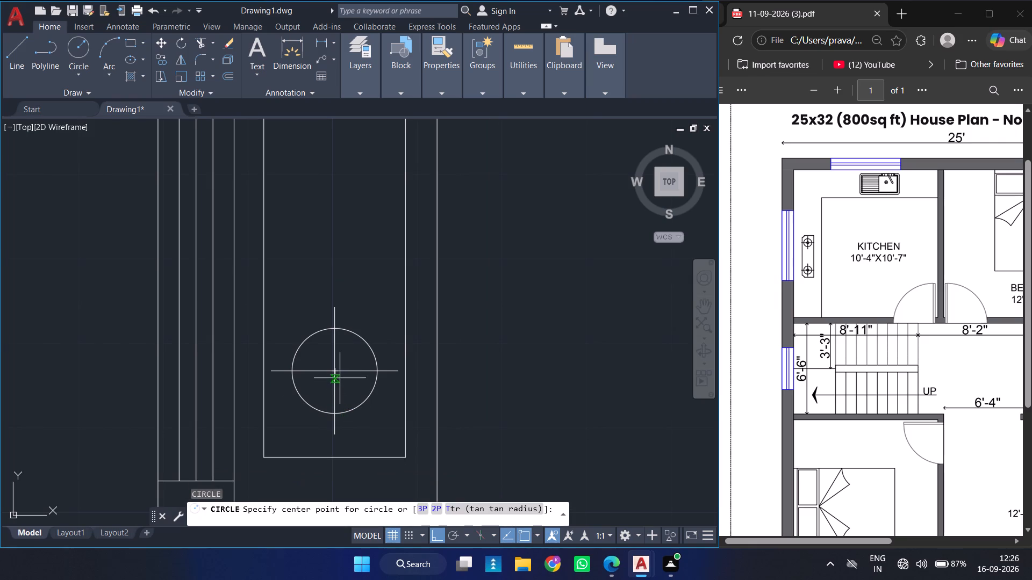
left_click(336, 368)
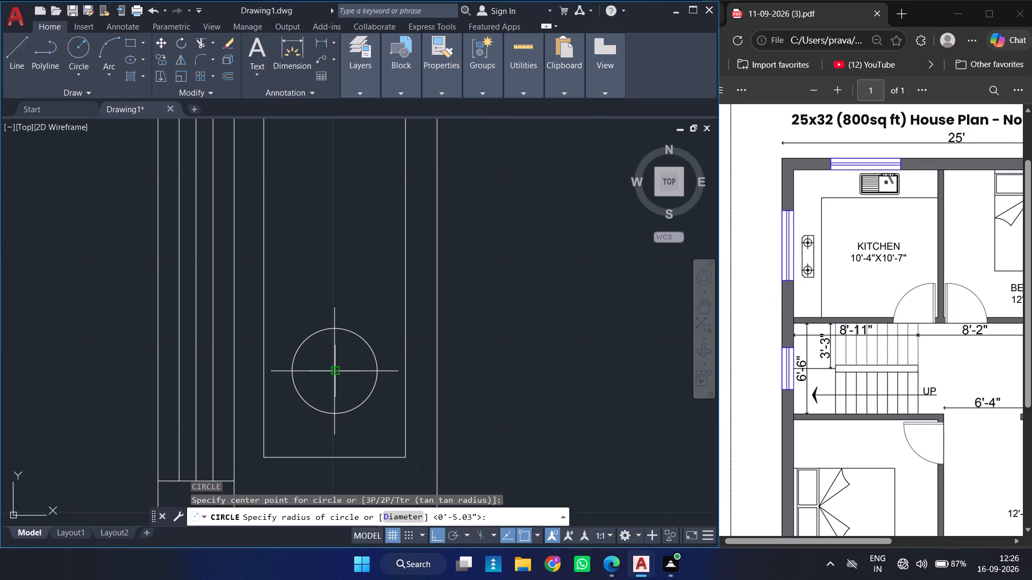
scroll(333, 404, "up", 3, "ctrl")
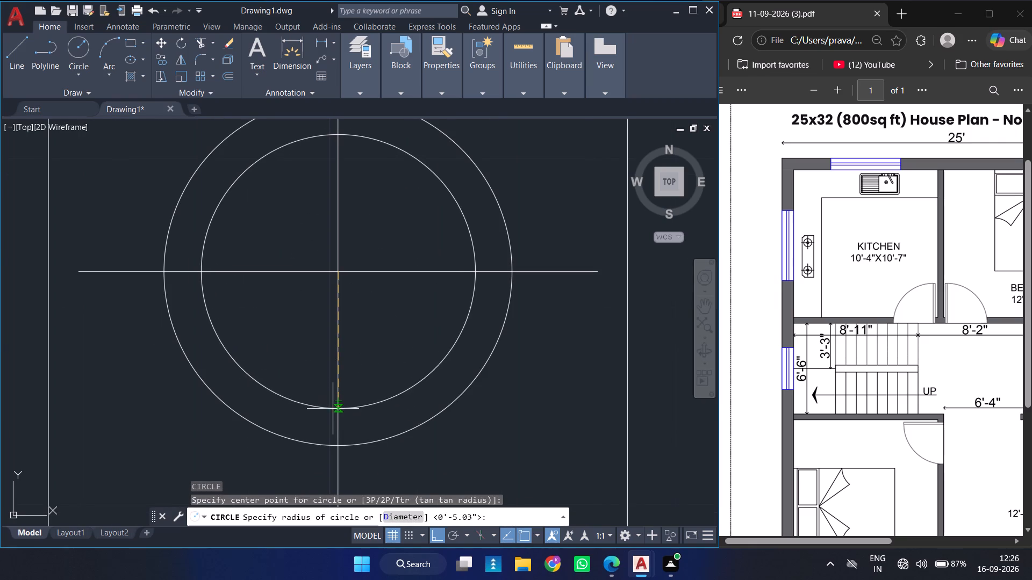
left_click(340, 429)
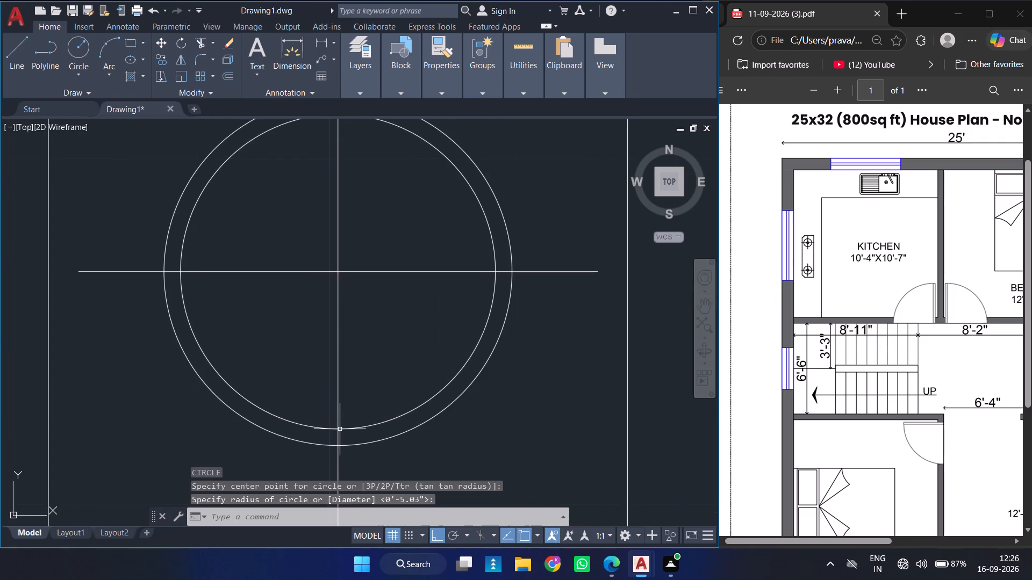
Draw a small circle of about 0.56" radius at the burner's centre.
scroll(340, 429, "down", 4, "ctrl")
scroll(347, 403, "up", 1, "ctrl")
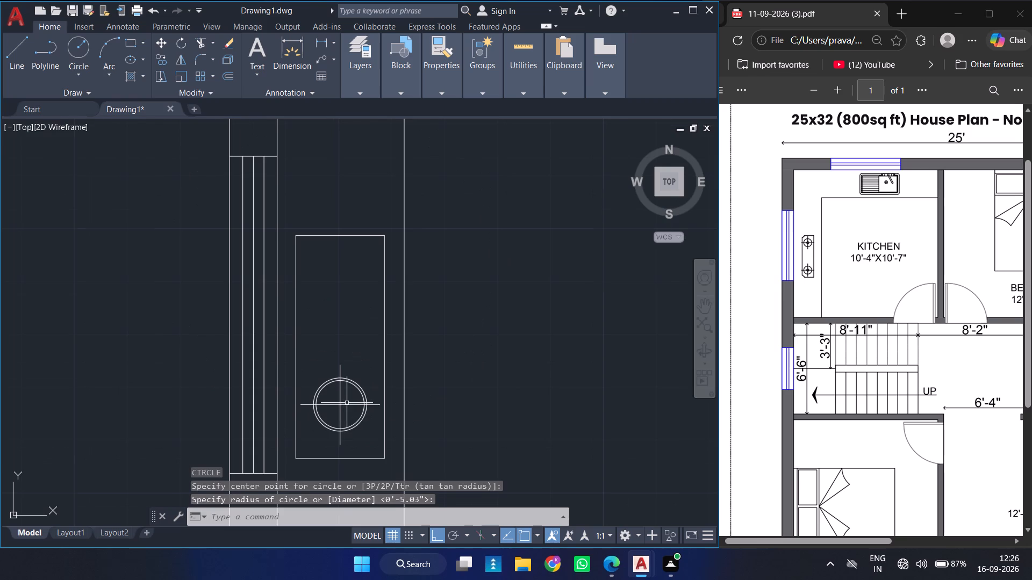
key("space")
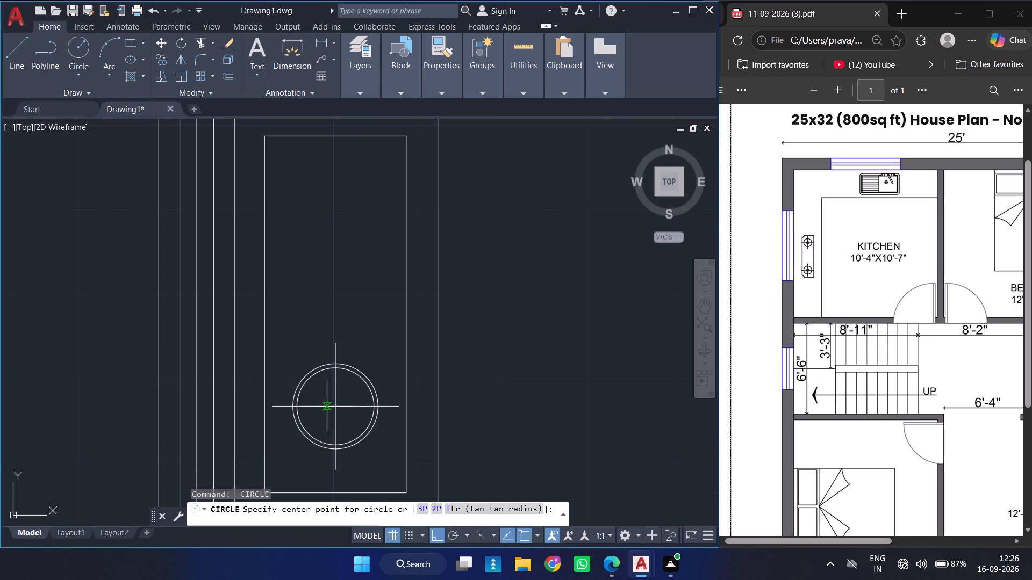
left_click(336, 404)
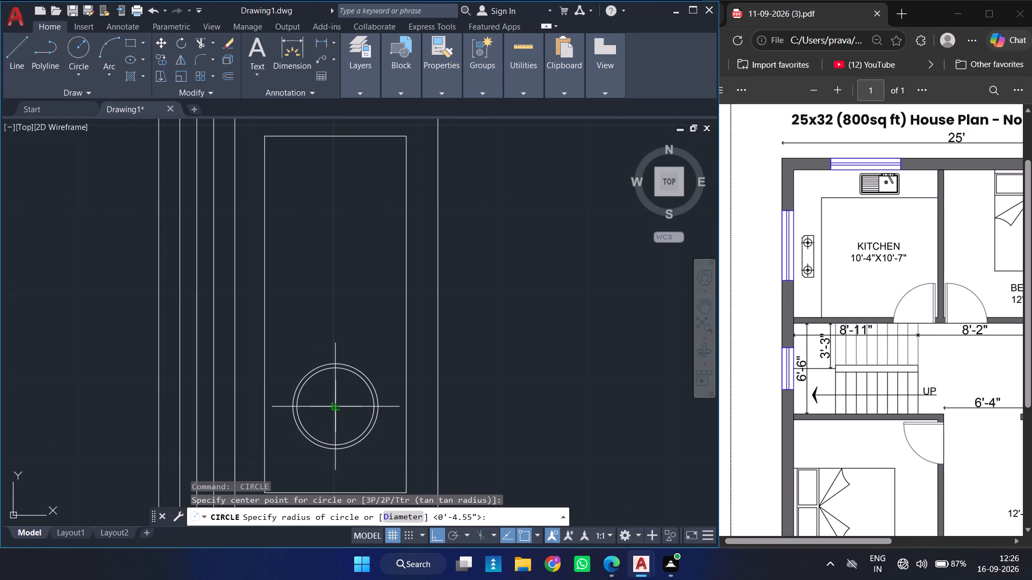
scroll(336, 404, "up", 5, "ctrl")
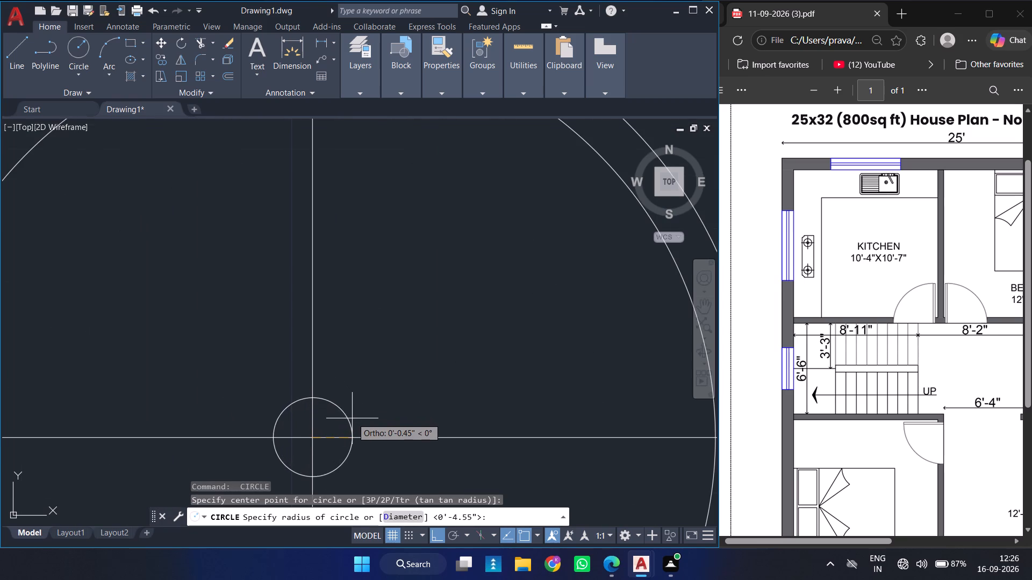
left_click(362, 432)
Draw another concentric circle of about 1.06" radius around the small circle at the burner's centre.
scroll(362, 432, "down", 3, "ctrl")
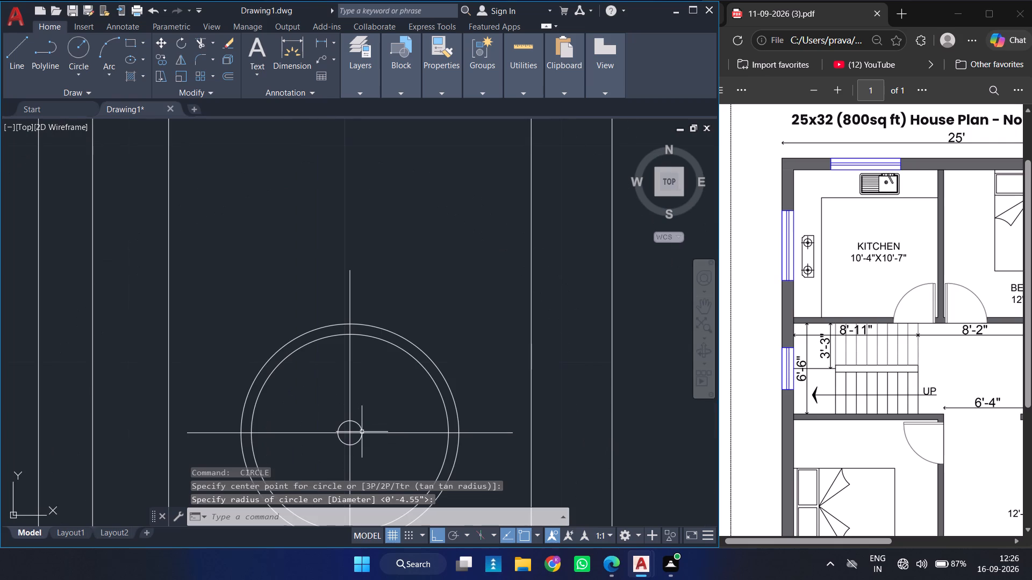
key("space")
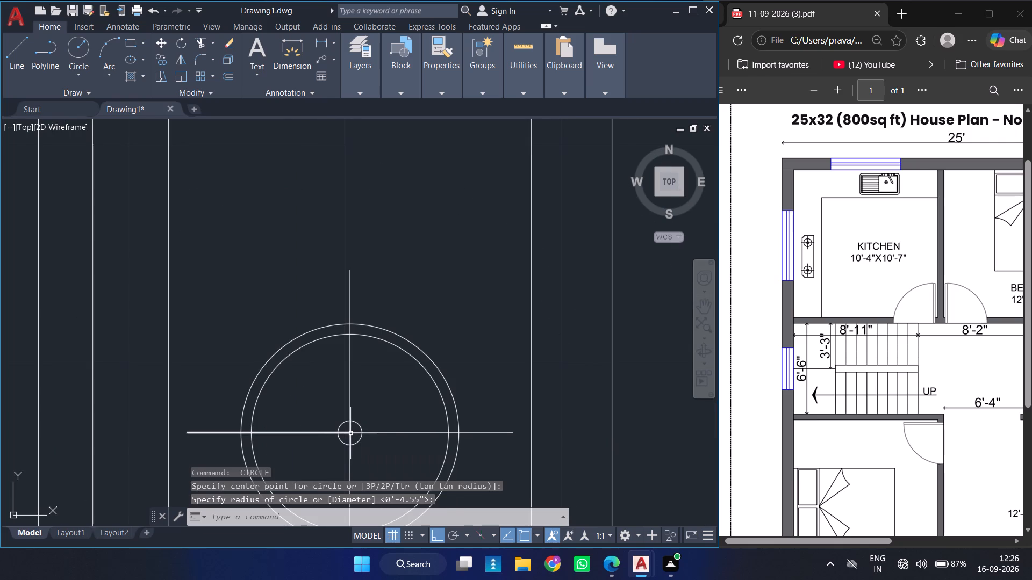
left_click(350, 433)
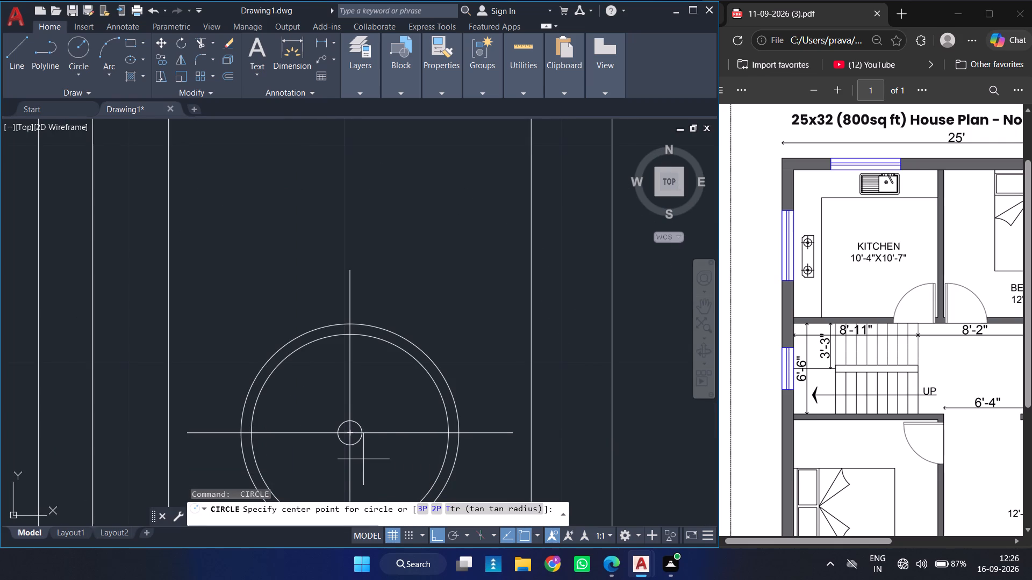
left_click(350, 432)
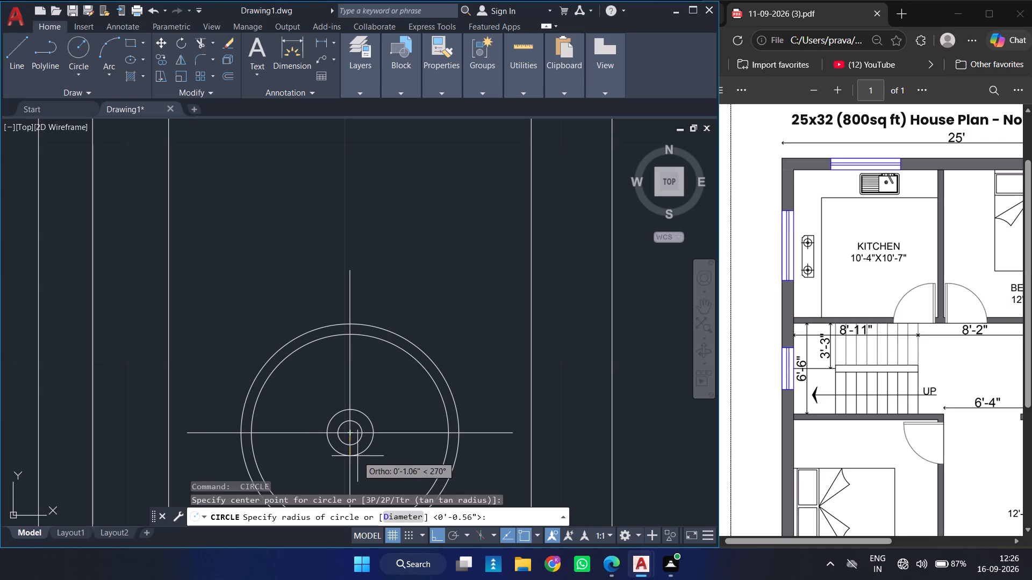
left_click(357, 456)
Copy the whole burner straight up inside the stove rectangle, from the rectangle's centre to its top edge midpoint, as the second burner.
scroll(450, 379, "down", 2, "ctrl")
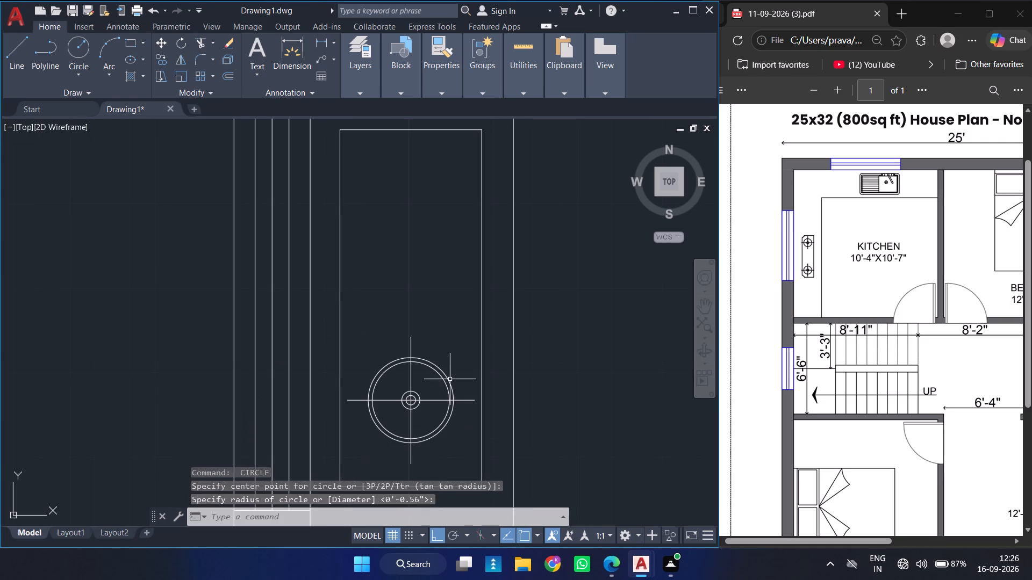
scroll(450, 379, "down", 2, "ctrl")
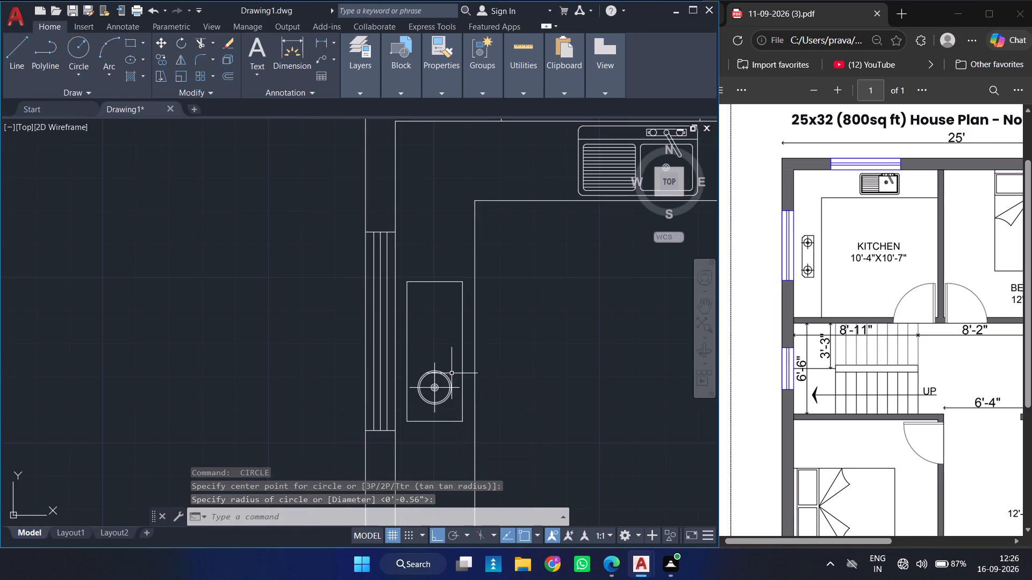
left_click(454, 364)
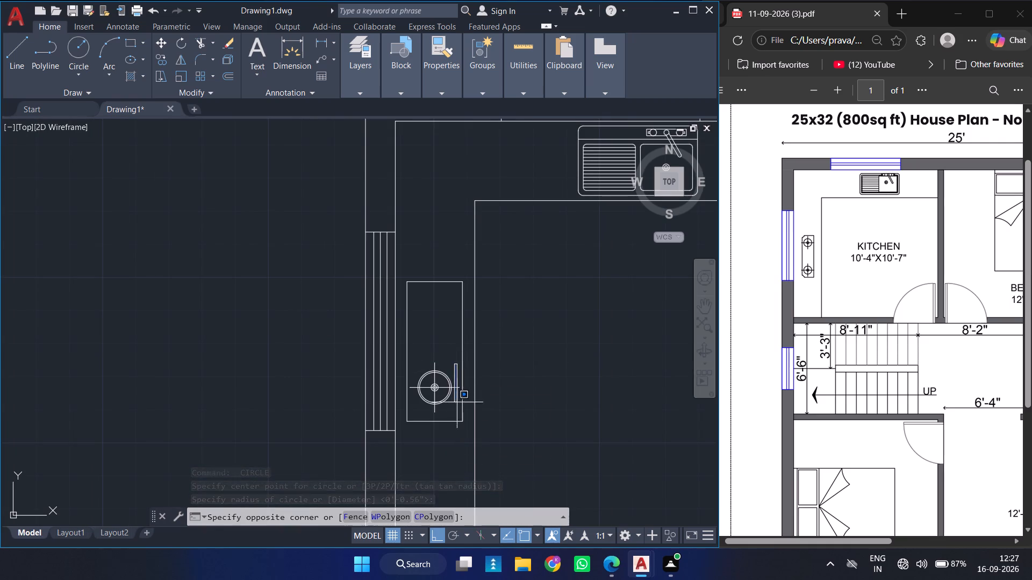
left_click(415, 416)
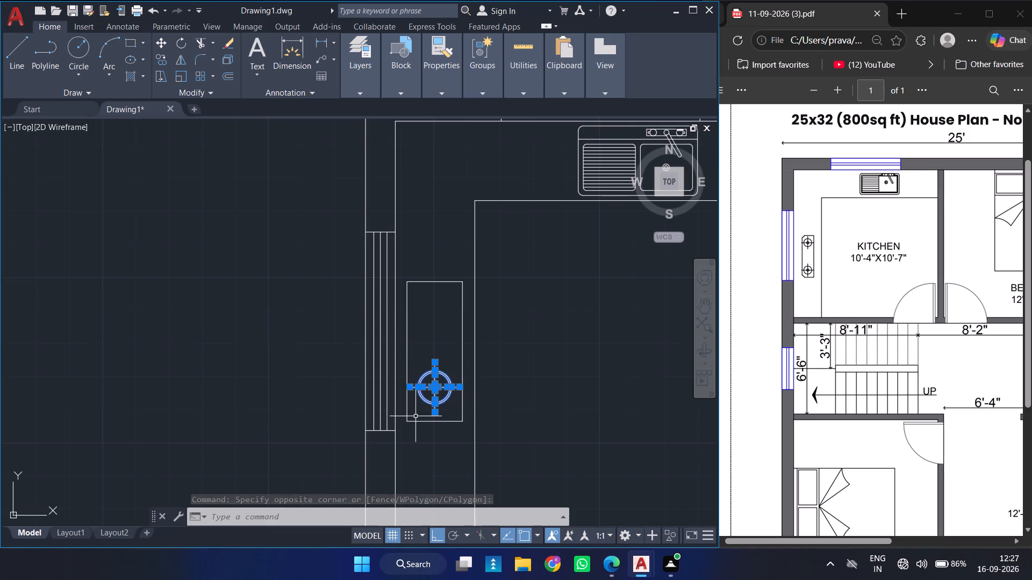
type("CO")
key("Return")
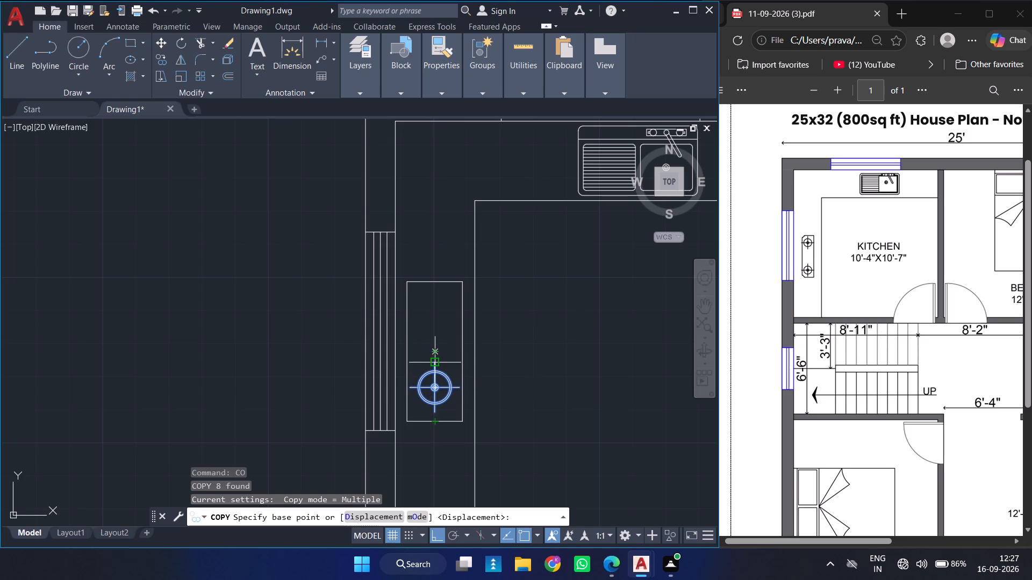
scroll(433, 367, "up", 2, "ctrl")
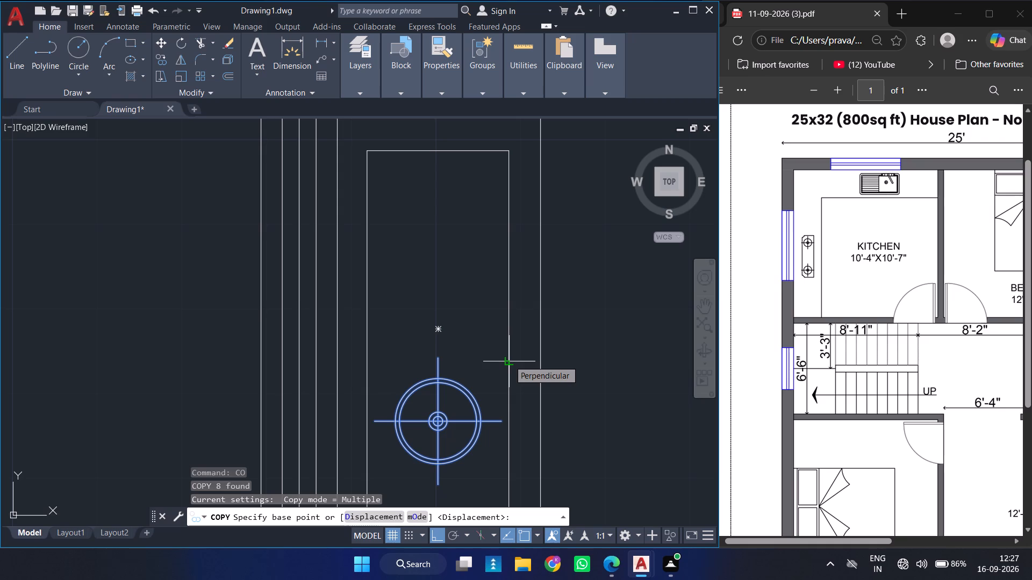
left_click(439, 329)
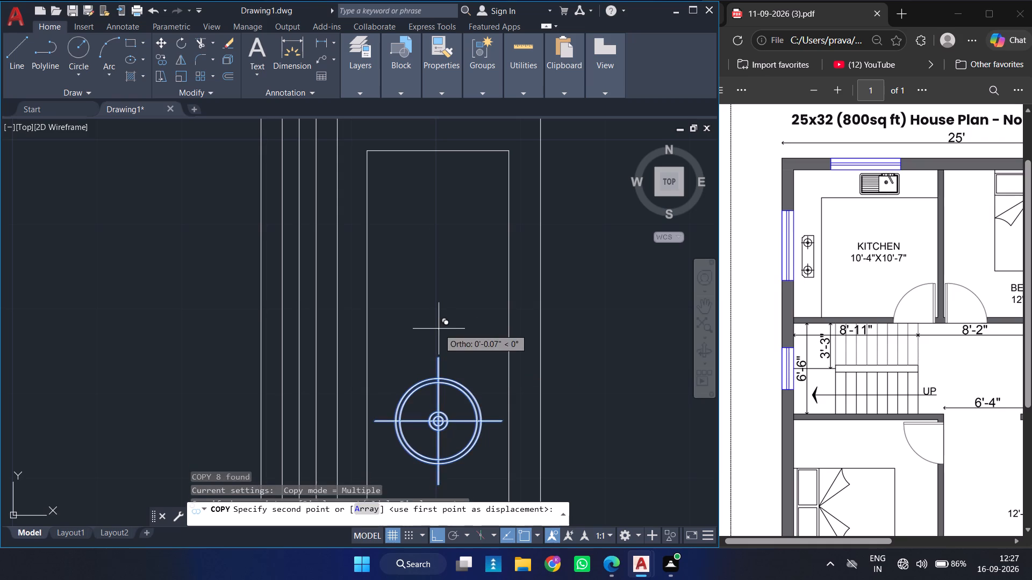
left_click(436, 151)
scroll(527, 301, "down", 2, "ctrl")
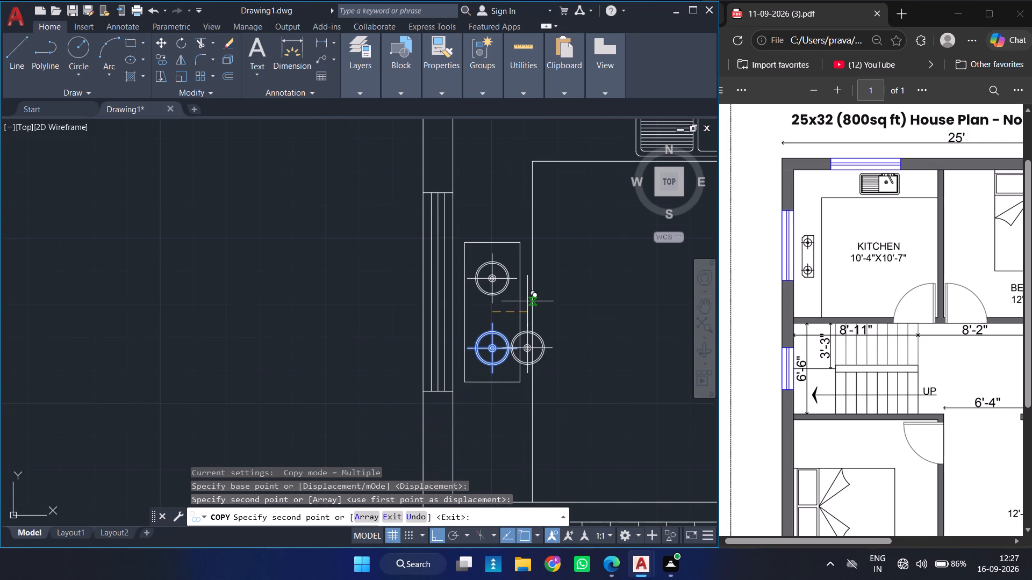
key("Escape")
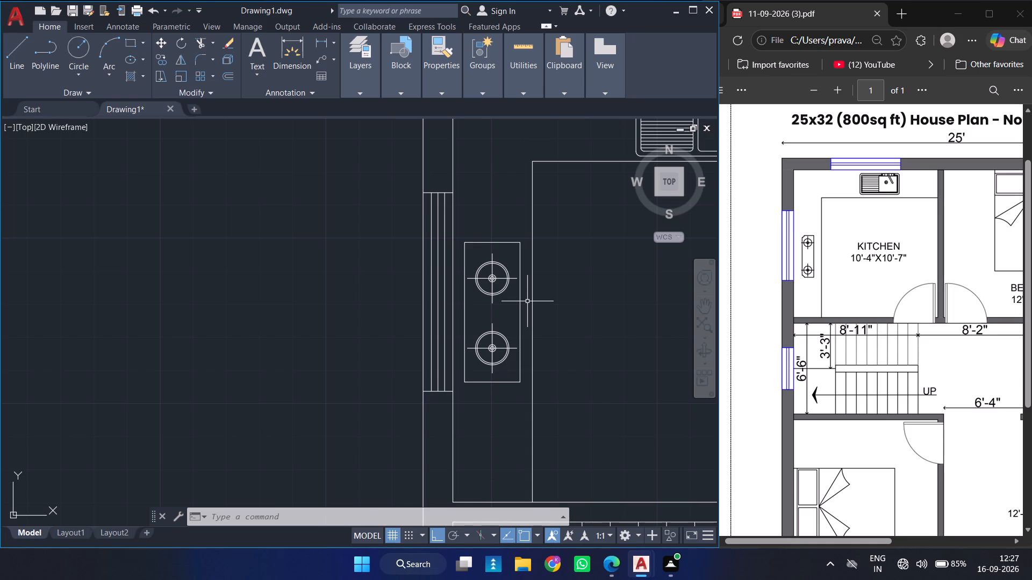
Insert the Door - Imperial block from the architectural tool palette into the lower part of the kitchen, above the staircase wall.
scroll(527, 301, "down", 5)
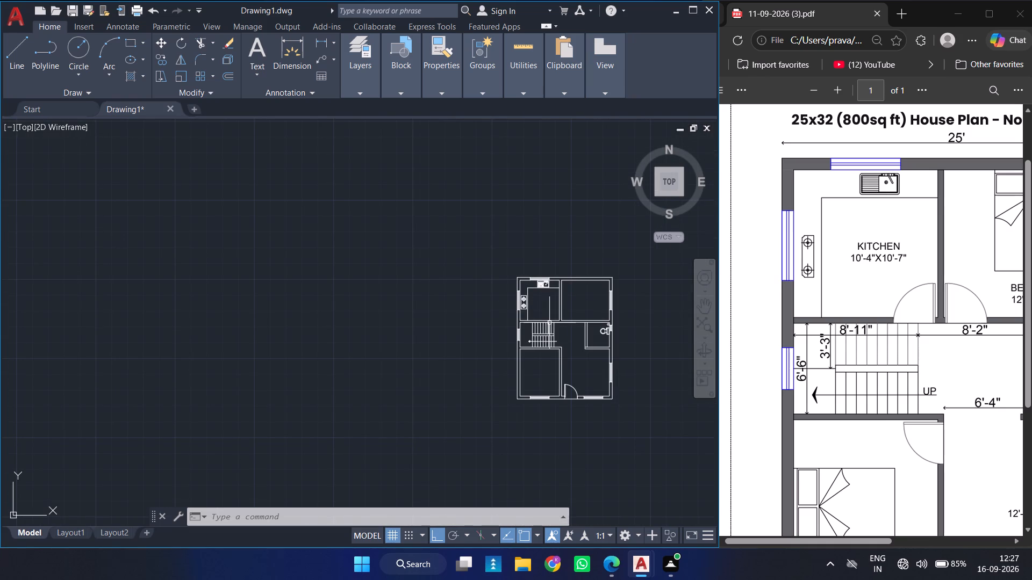
scroll(529, 318, "up", 4, "ctrl")
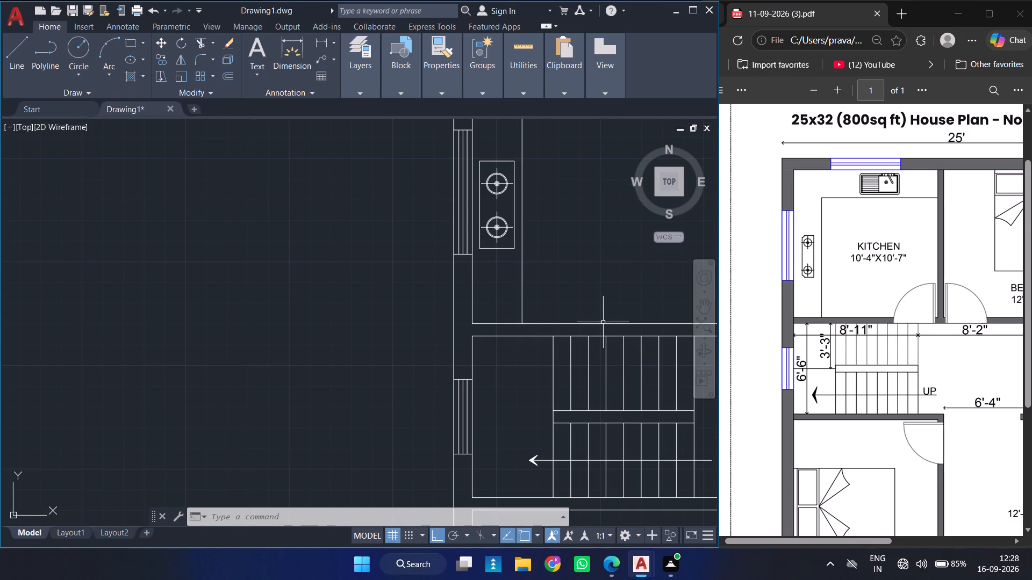
scroll(602, 324, "down", 8, "ctrl")
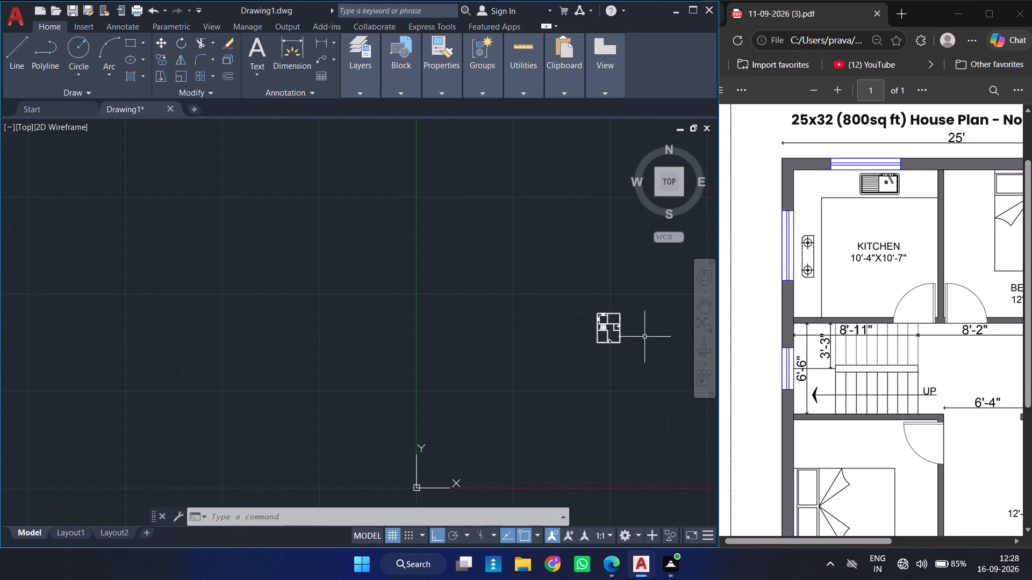
scroll(634, 323, "up", 5, "ctrl")
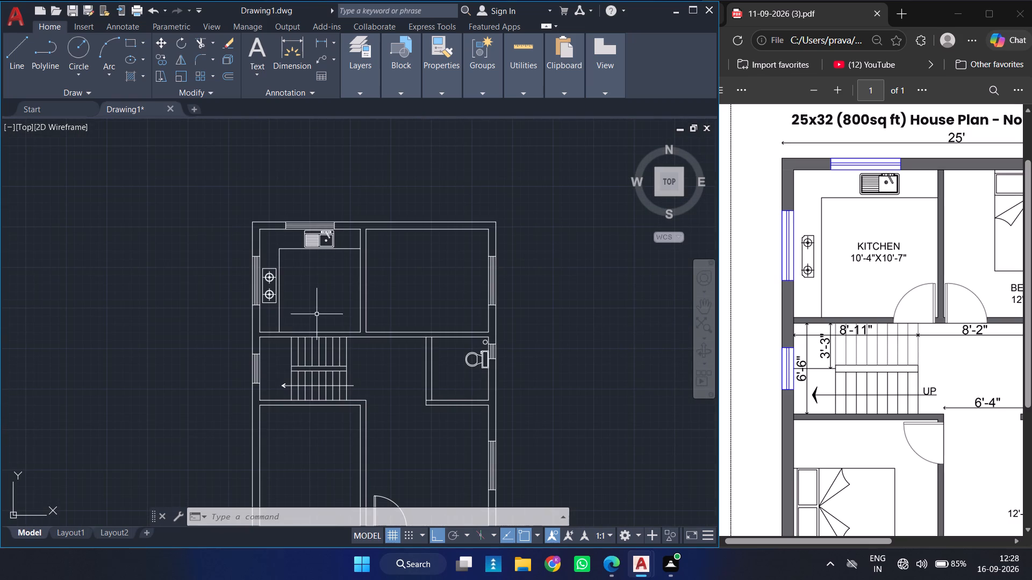
scroll(330, 324, "up", 3, "ctrl")
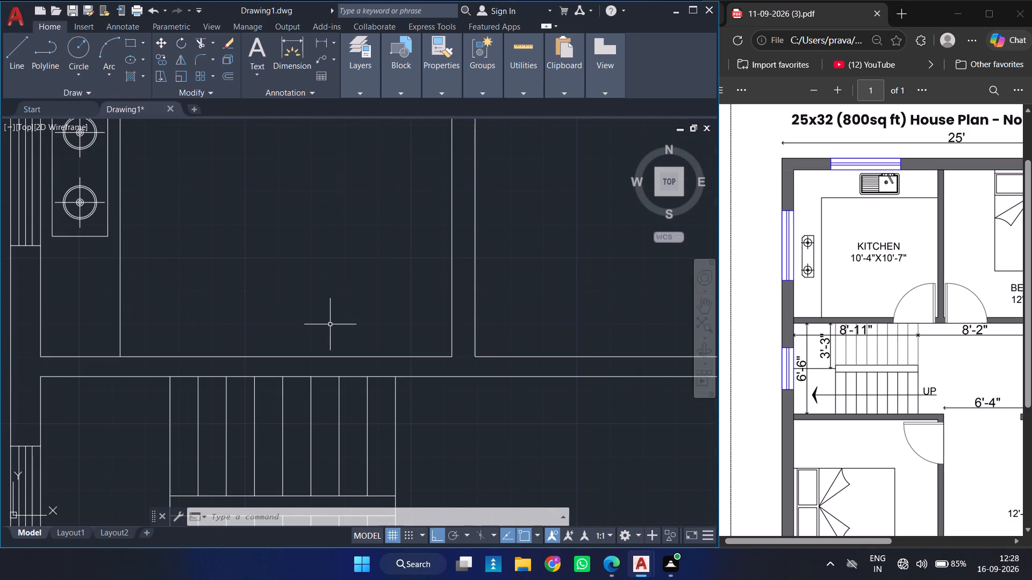
key("ctrl+3")
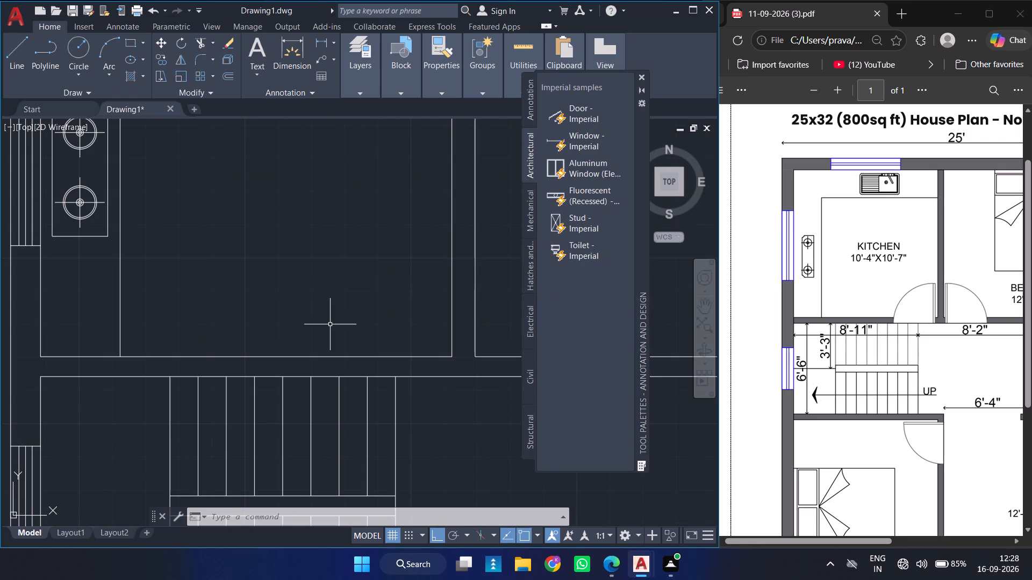
left_click(601, 120)
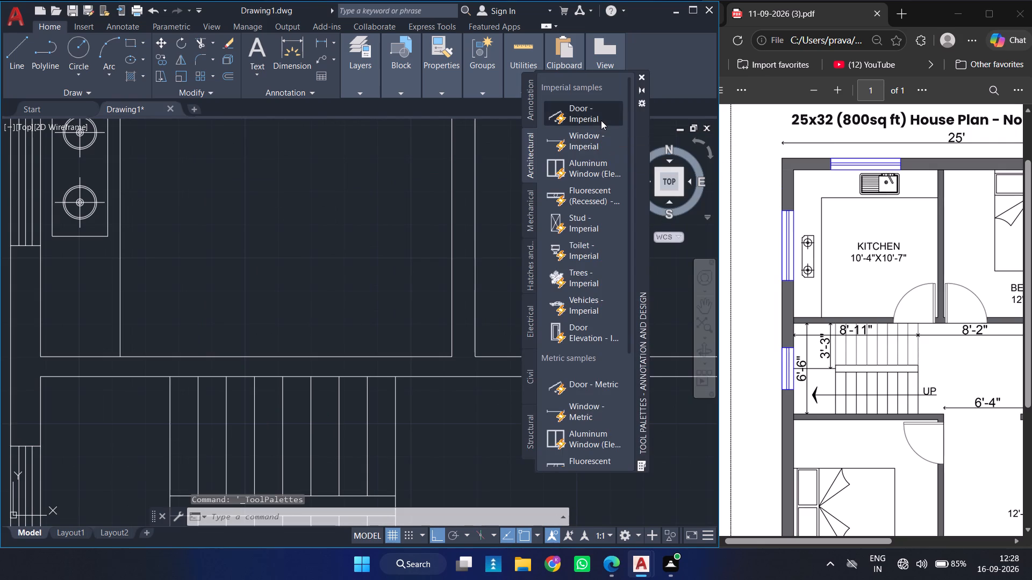
left_click(283, 292)
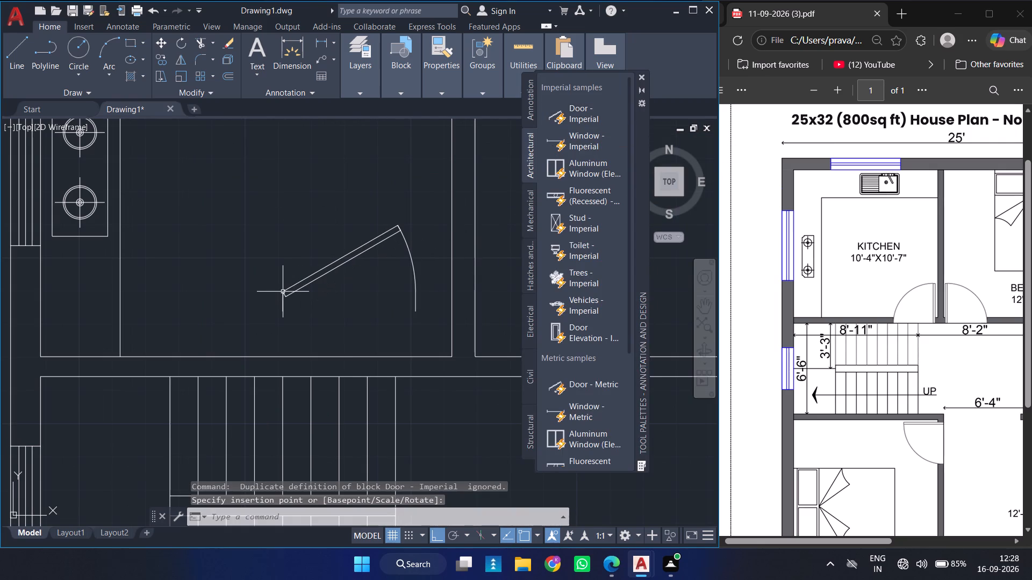
left_click(642, 76)
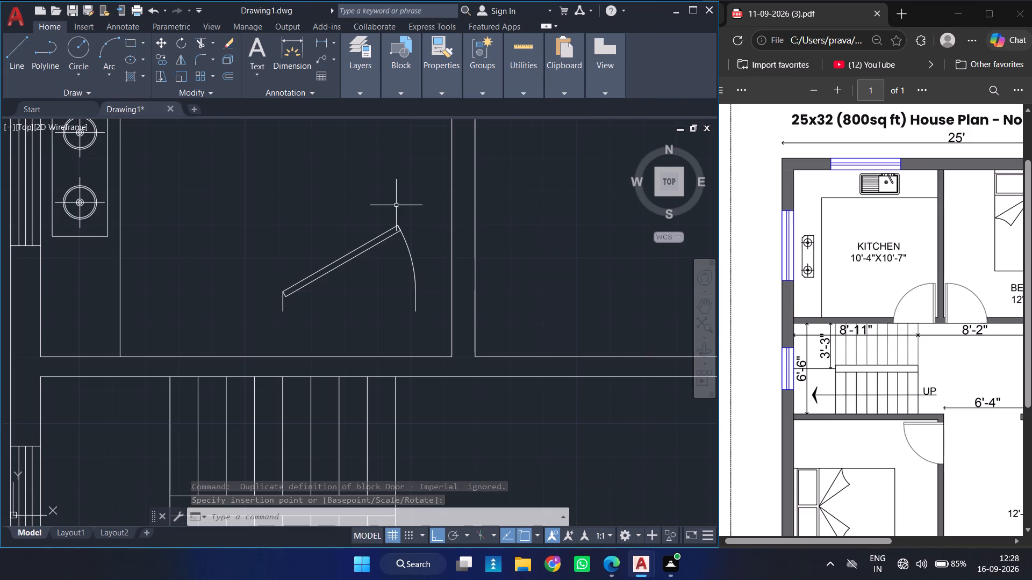
Set the inserted kitchen door block's opening angle to Open 90º.
left_click(349, 257)
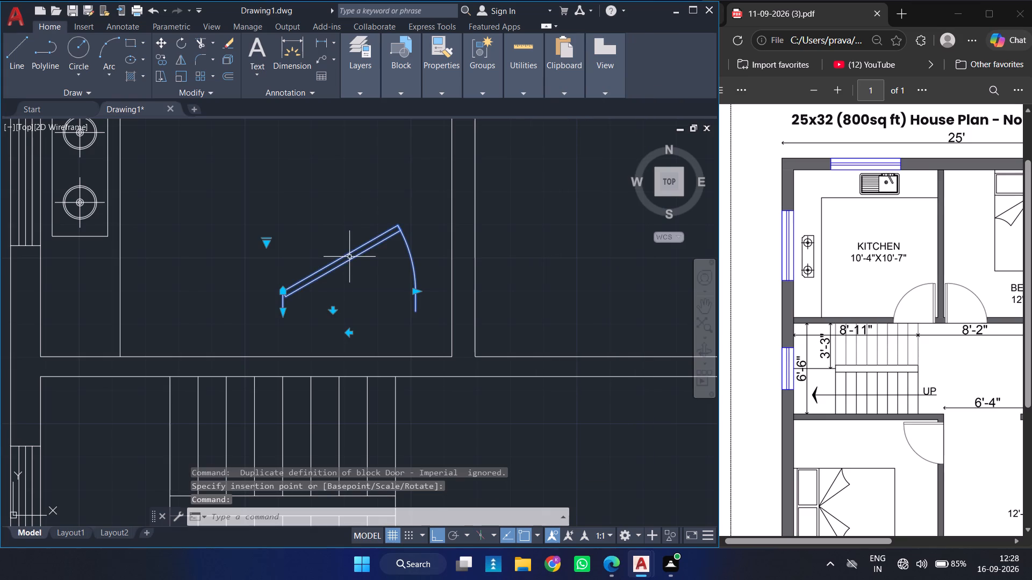
left_click(264, 240)
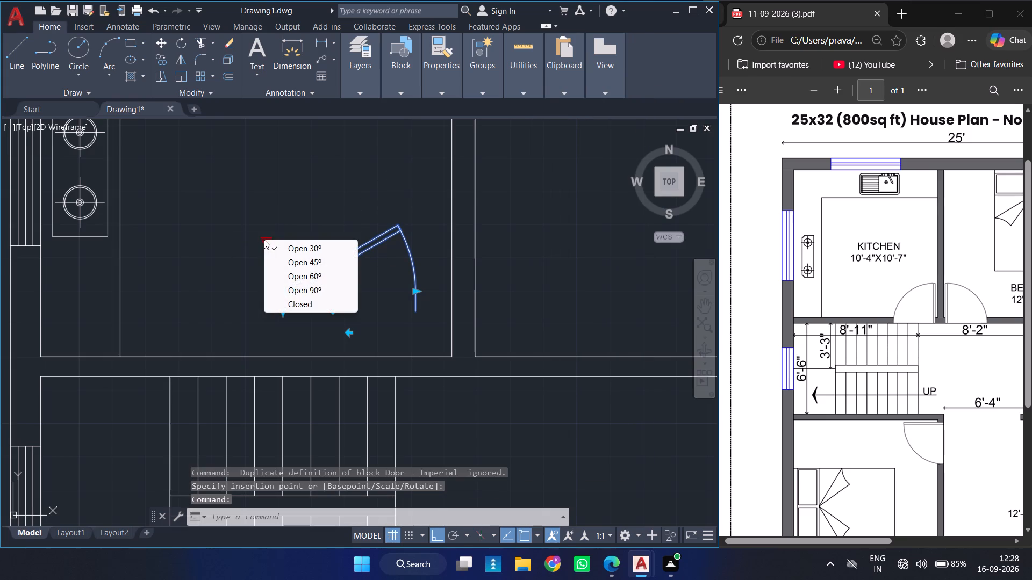
left_click(287, 291)
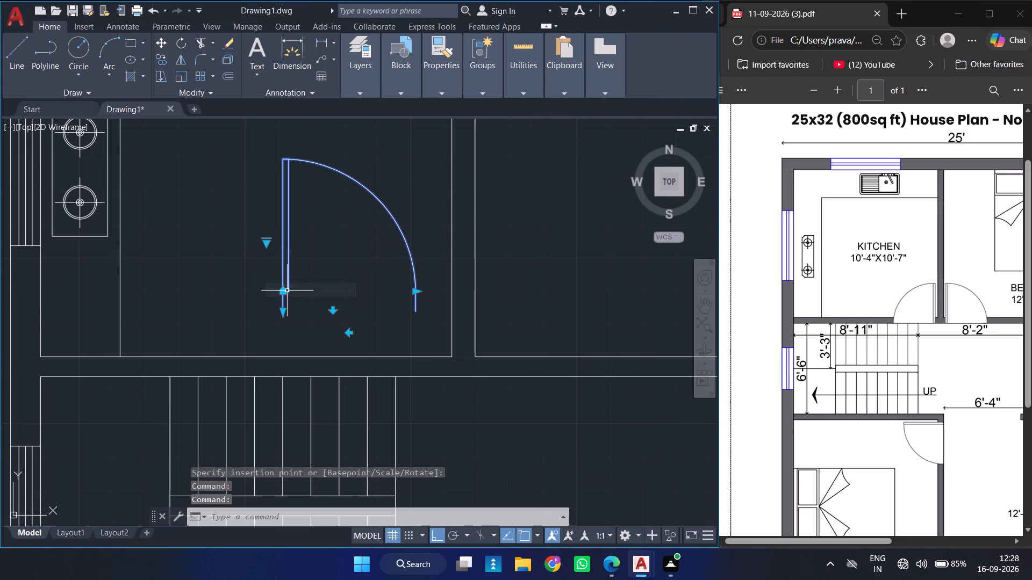
Scale the door block by reference from its lower hinge-side corner, using its opening width as reference and 3' as the new length.
type("SC")
key("space")
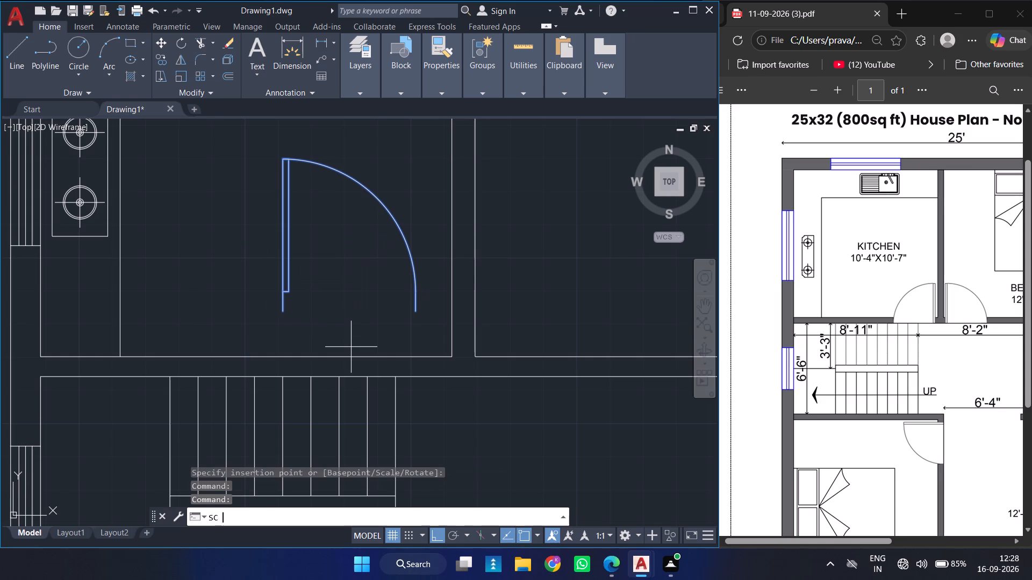
left_click(279, 311)
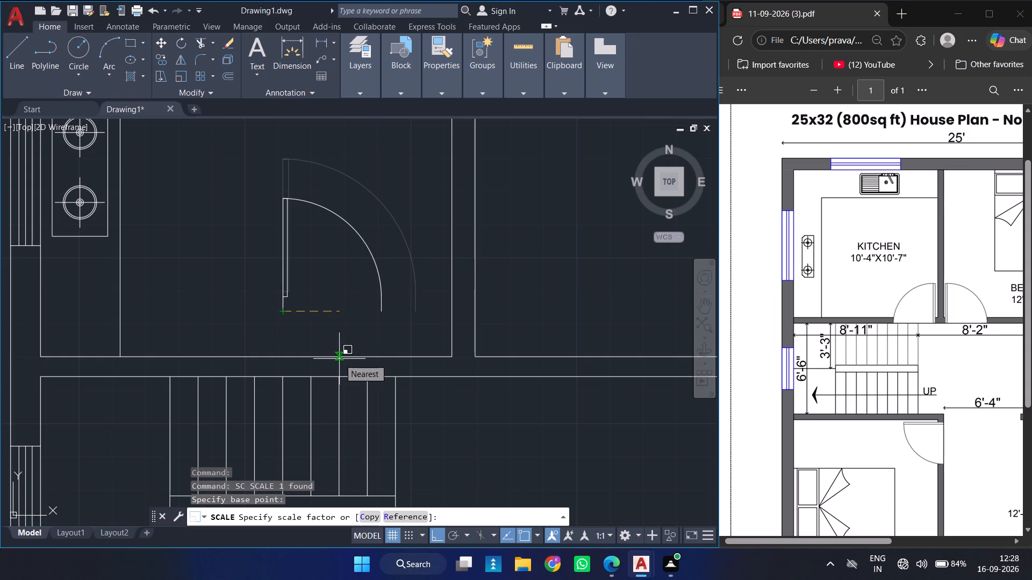
key("r")
key("Return")
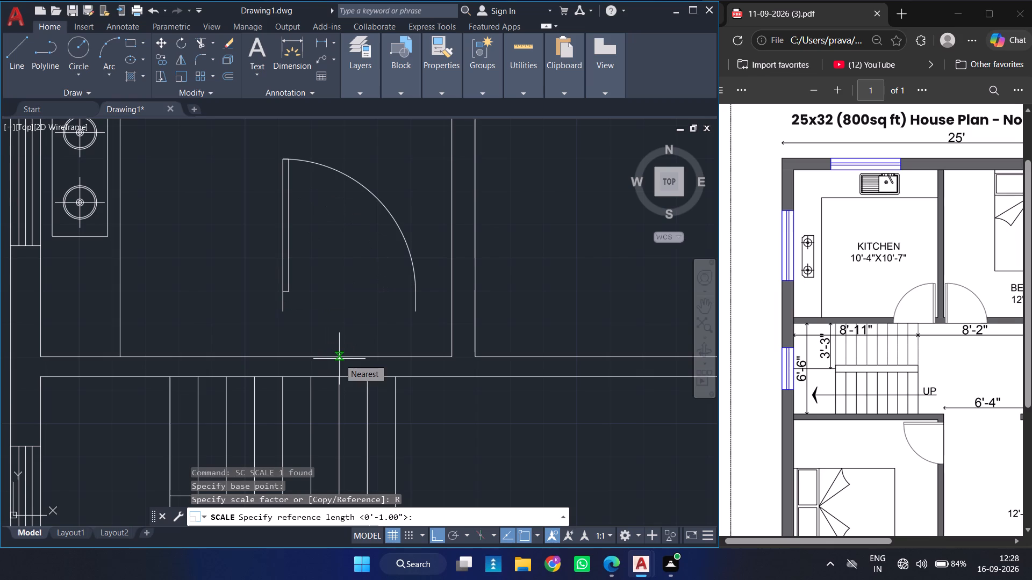
left_click(419, 309)
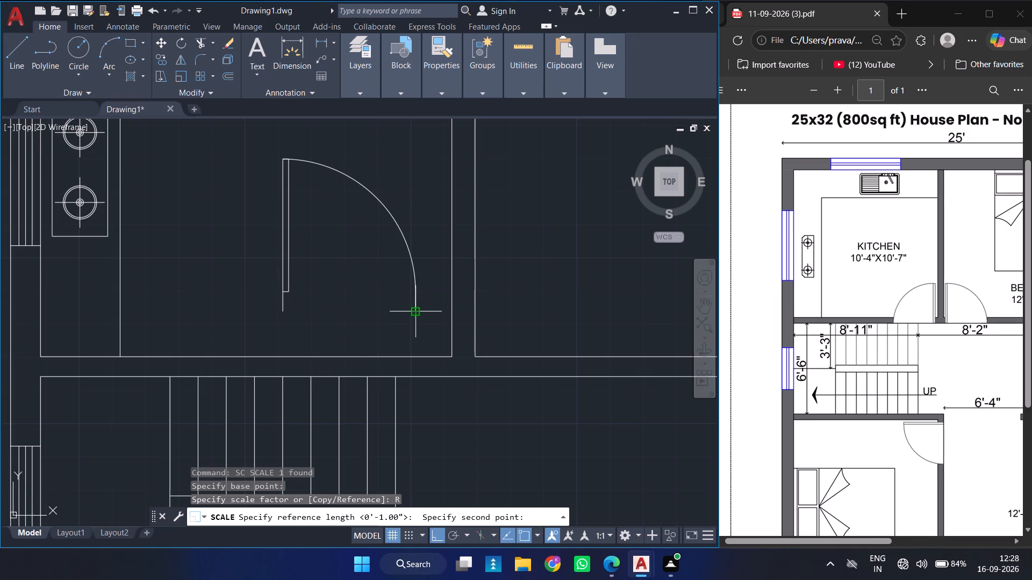
left_click(281, 311)
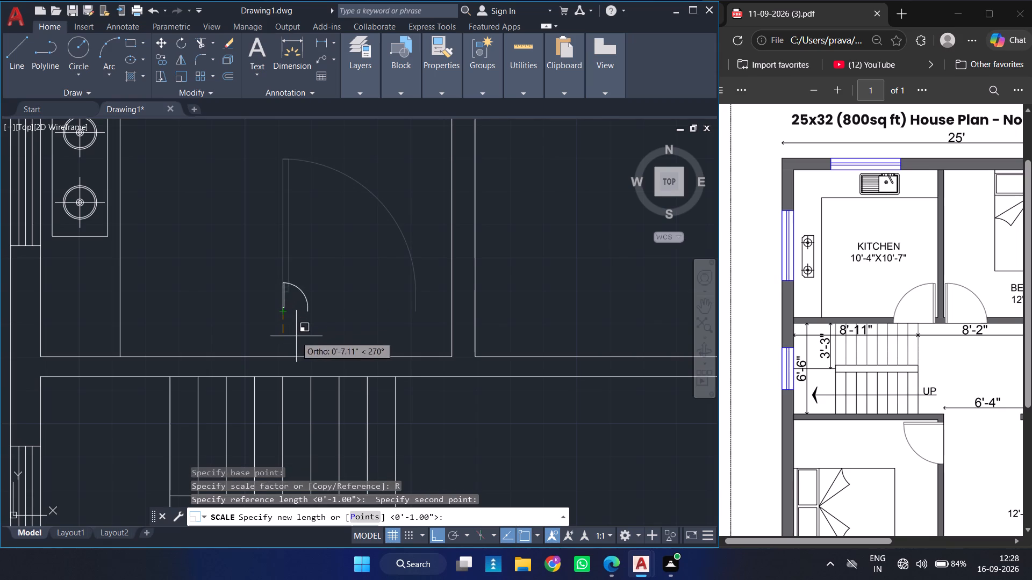
type("3'")
key("Return")
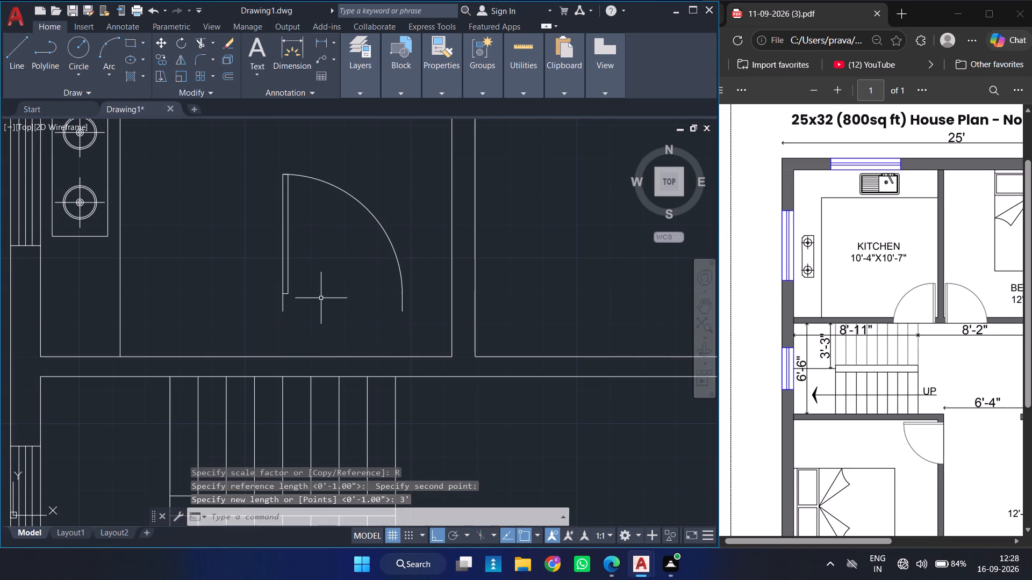
Mirror the 3' door about a vertical line on its hinge side, keeping the original door.
left_click(283, 296)
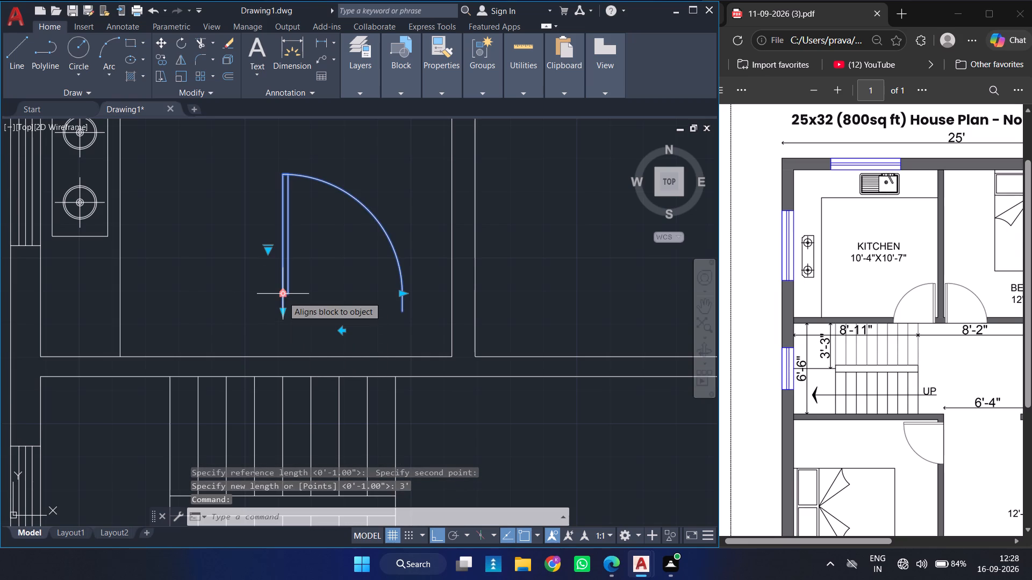
type("MI")
key("Return")
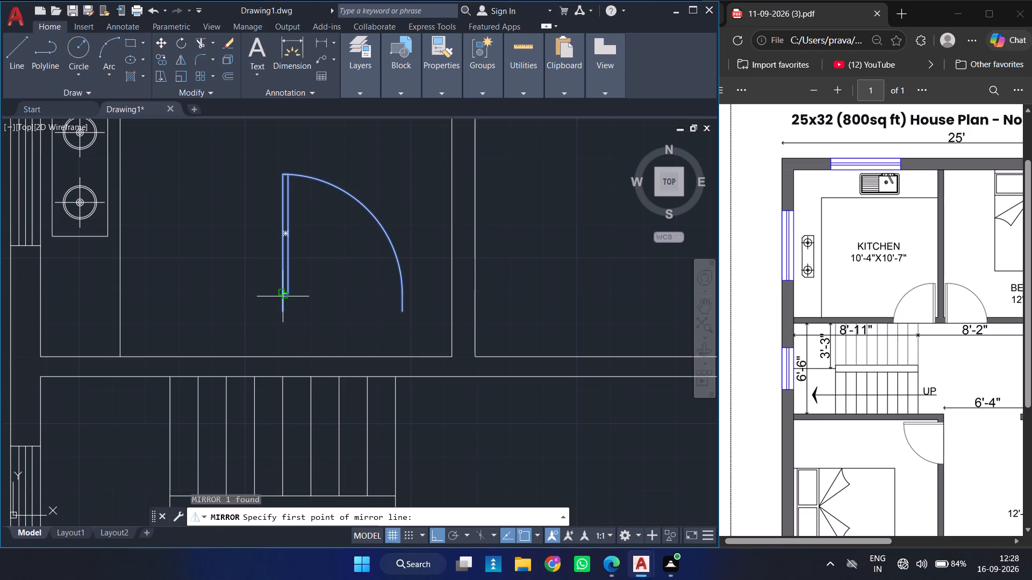
left_click(253, 165)
left_click(245, 312)
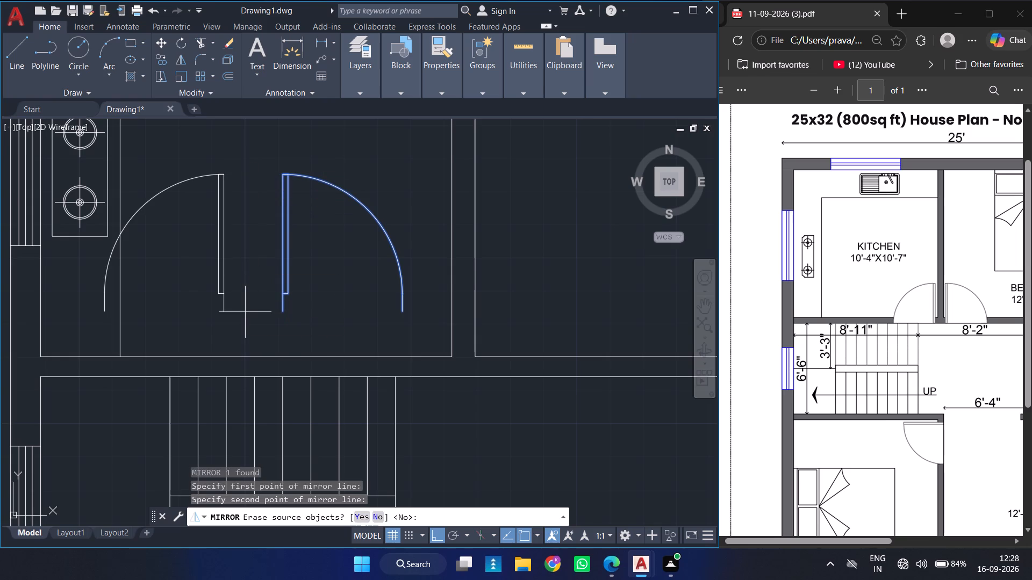
key("Return")
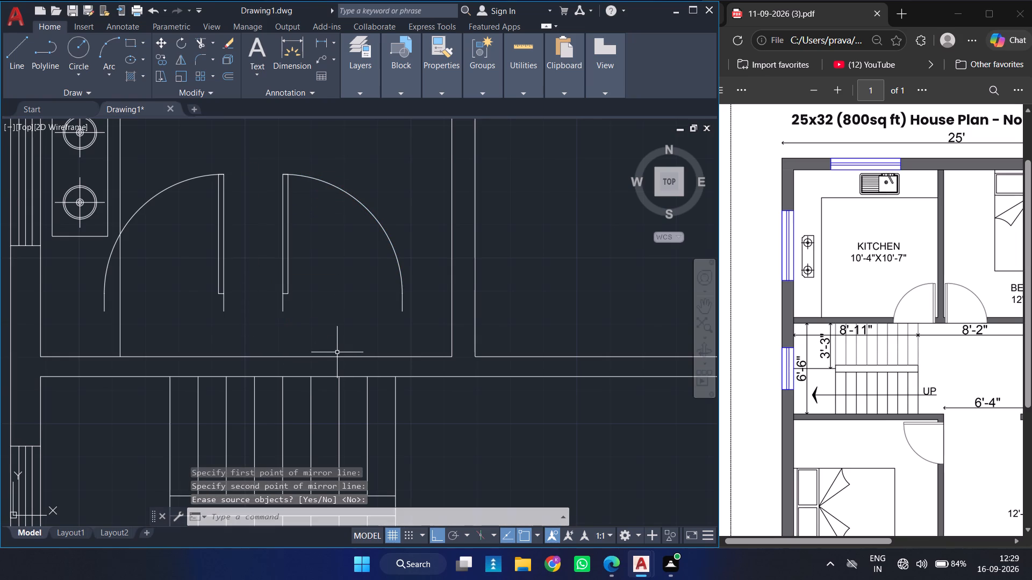
Move both 3' doors together so they straddle the partition wall between the kitchen and bedroom, over the staircase wall.
key("F12")
left_click(339, 234)
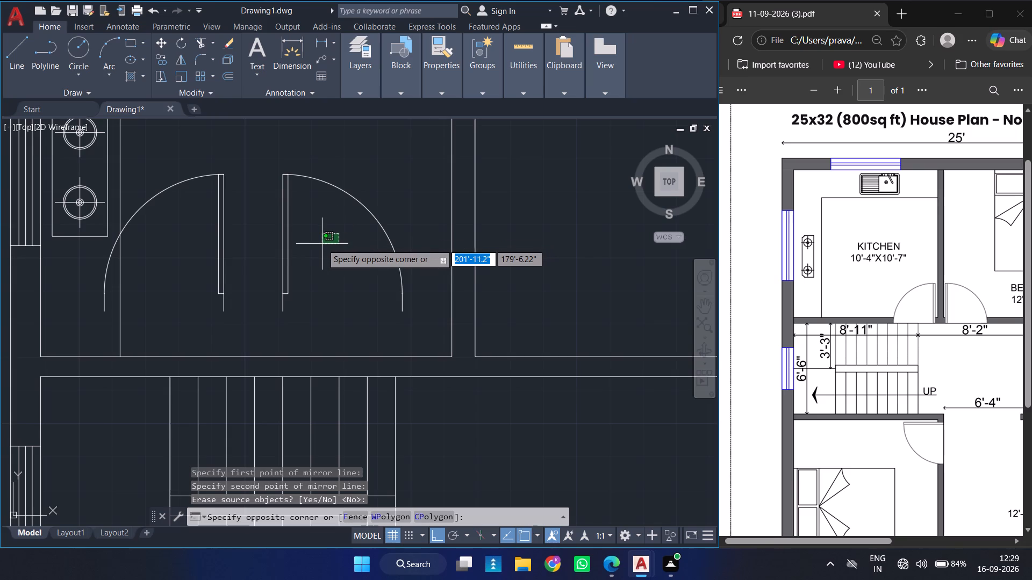
key("Escape")
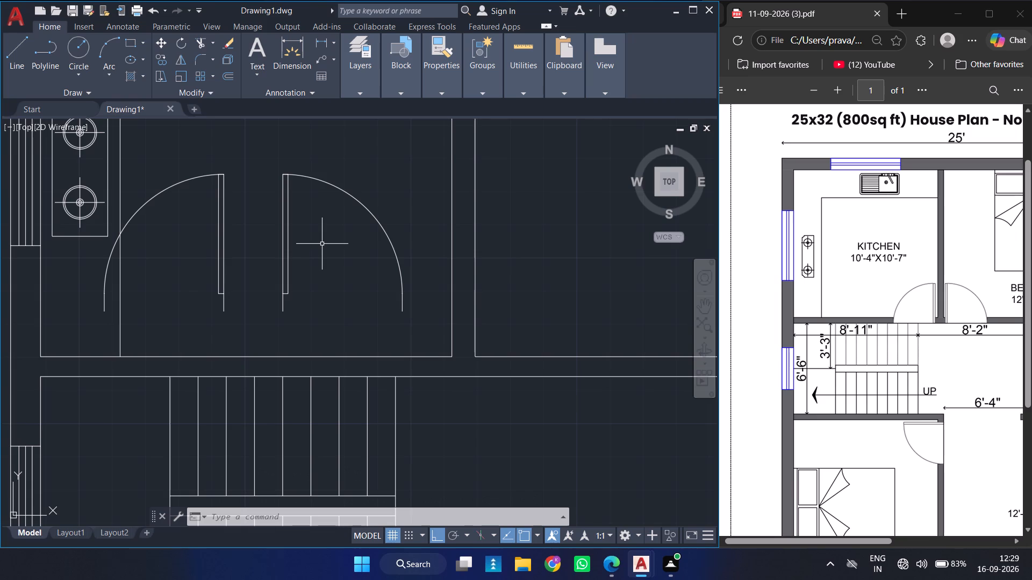
left_click(322, 244)
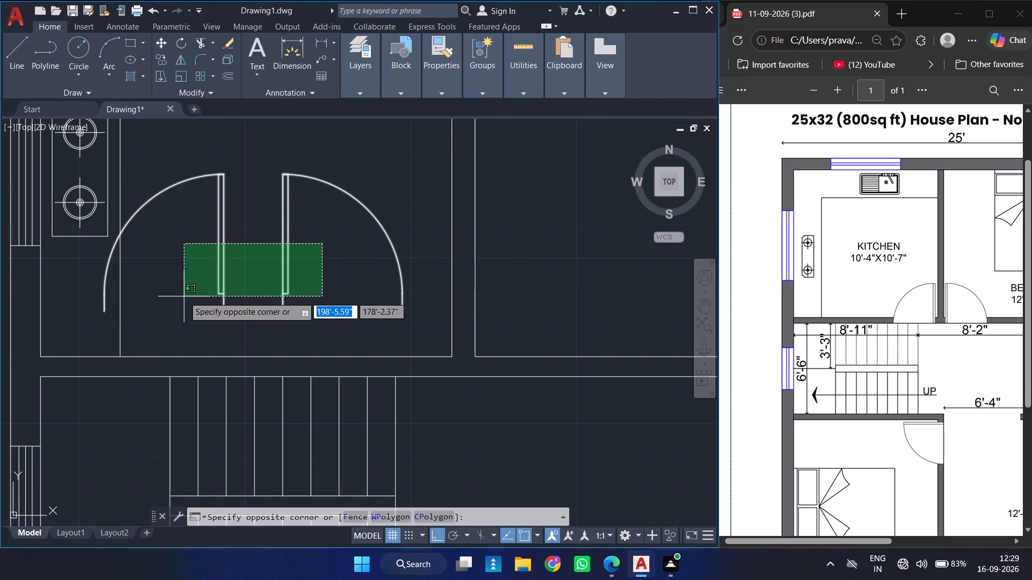
left_click(184, 296)
key("m")
key("Return")
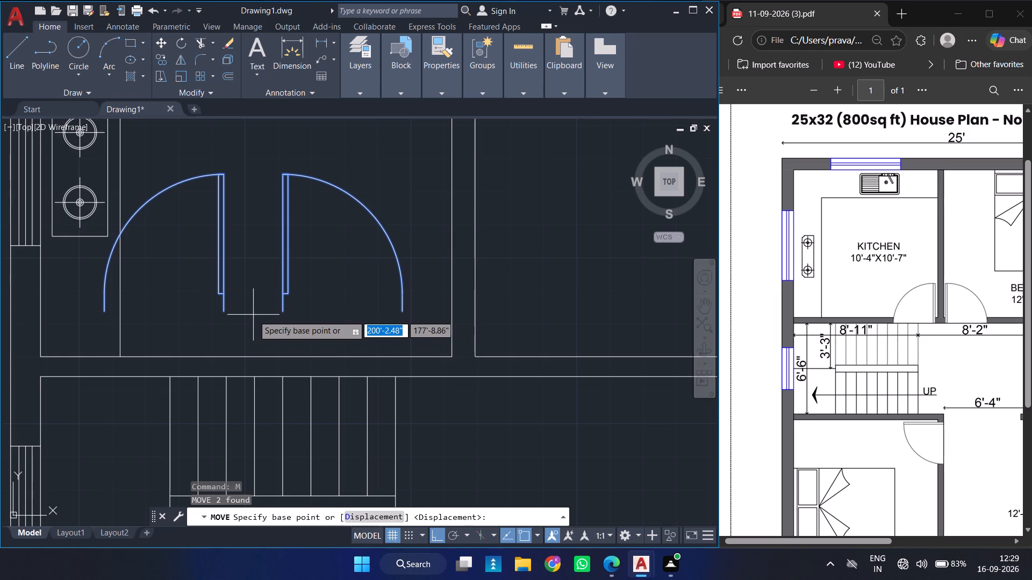
left_click(253, 316)
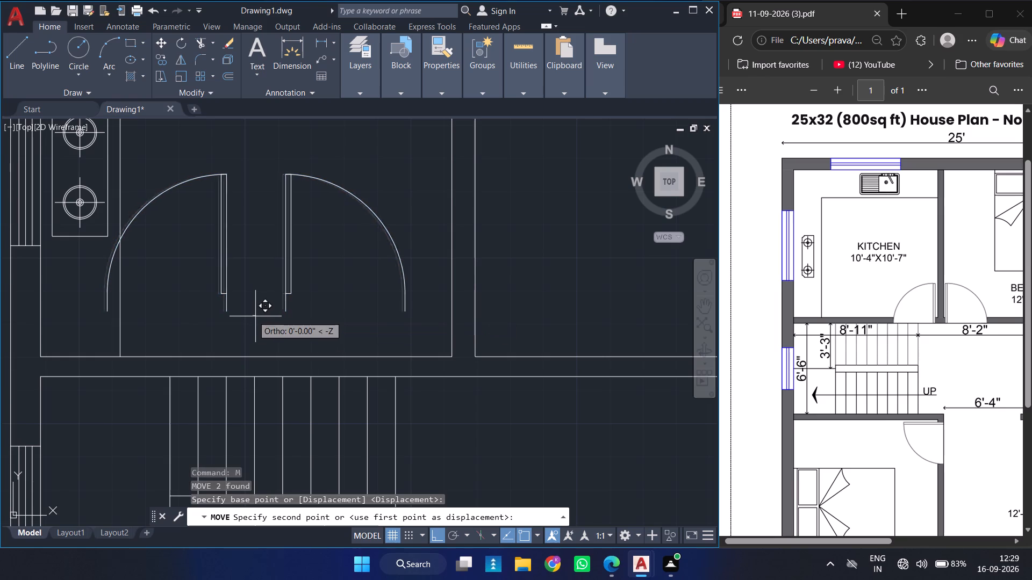
left_click(463, 377)
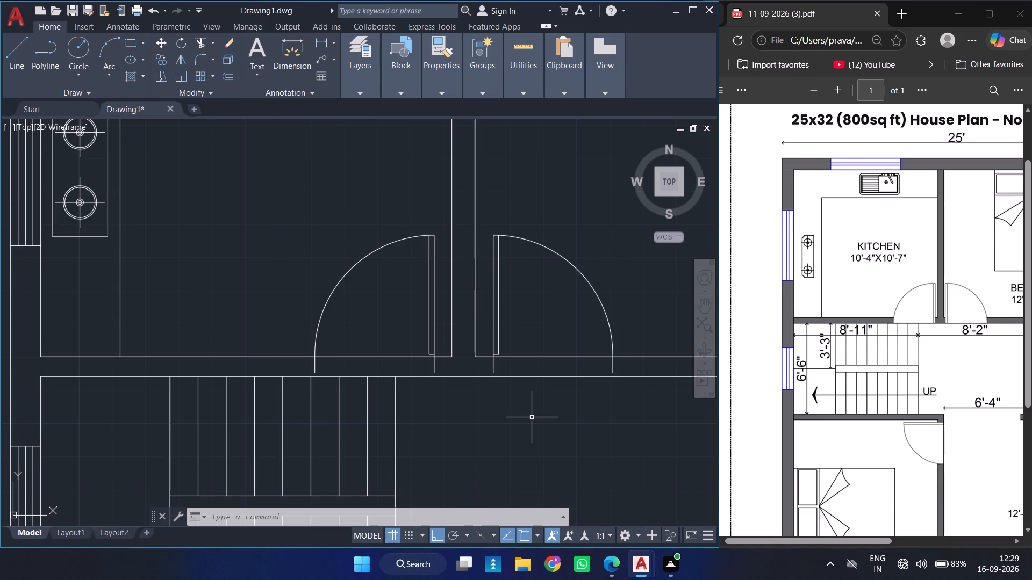
Draw 6", 7" and 6" lines continuing the kitchen–bedroom partition through the horizontal wall and closing it at the wall's lower face.
key("l")
key("Return")
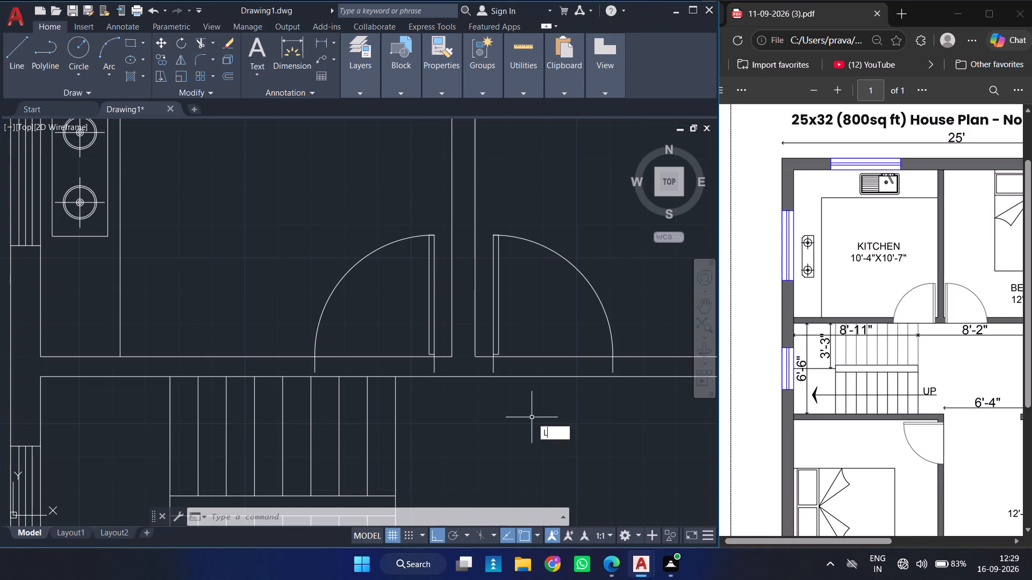
left_click(449, 356)
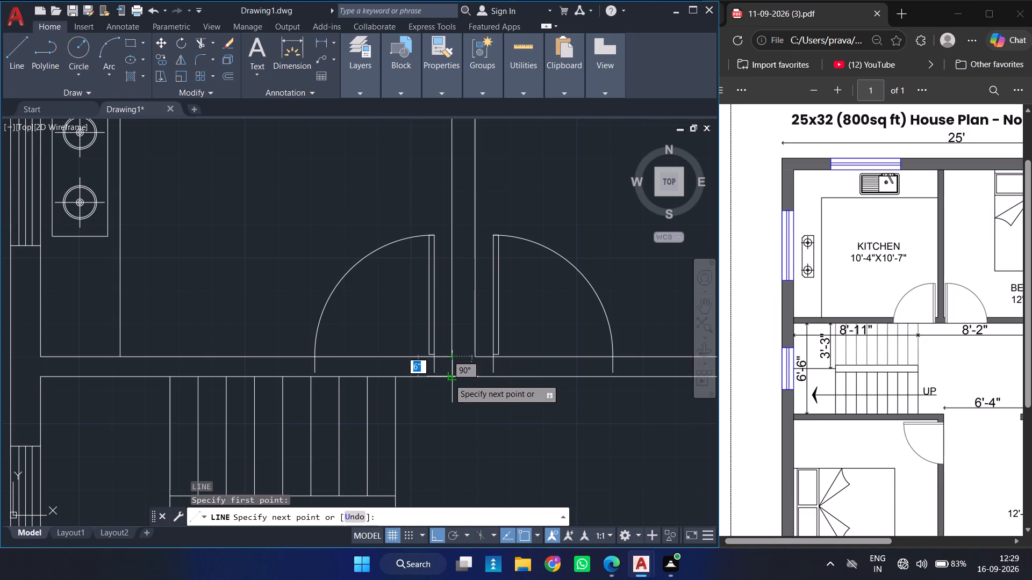
left_click(449, 375)
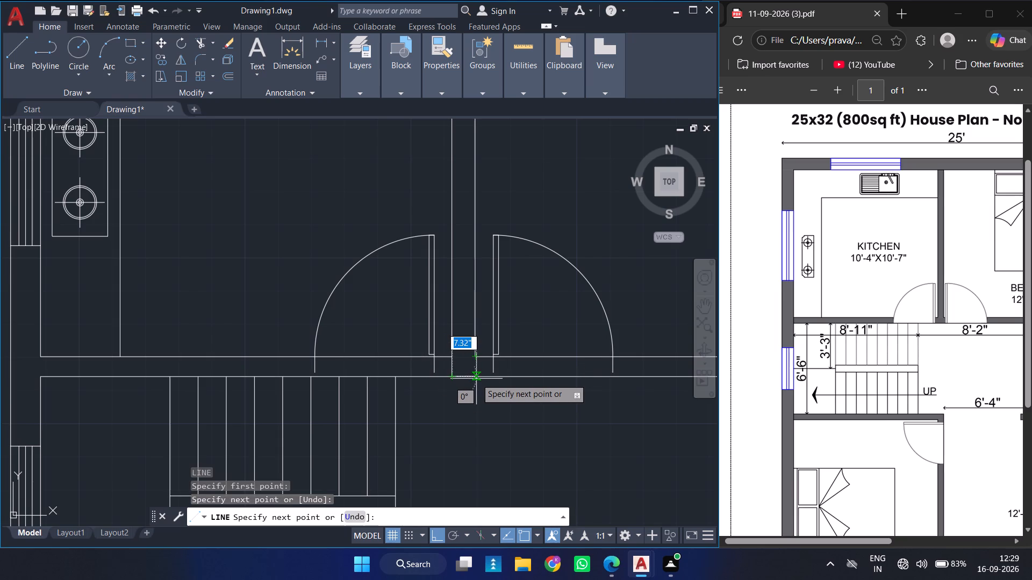
scroll(476, 379, "up", 2, "ctrl")
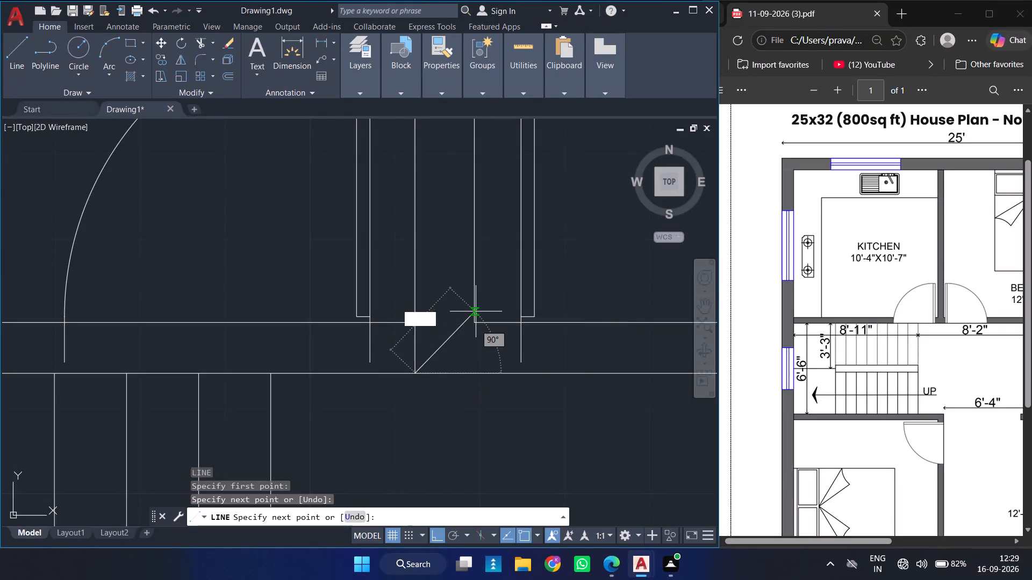
left_click(474, 350)
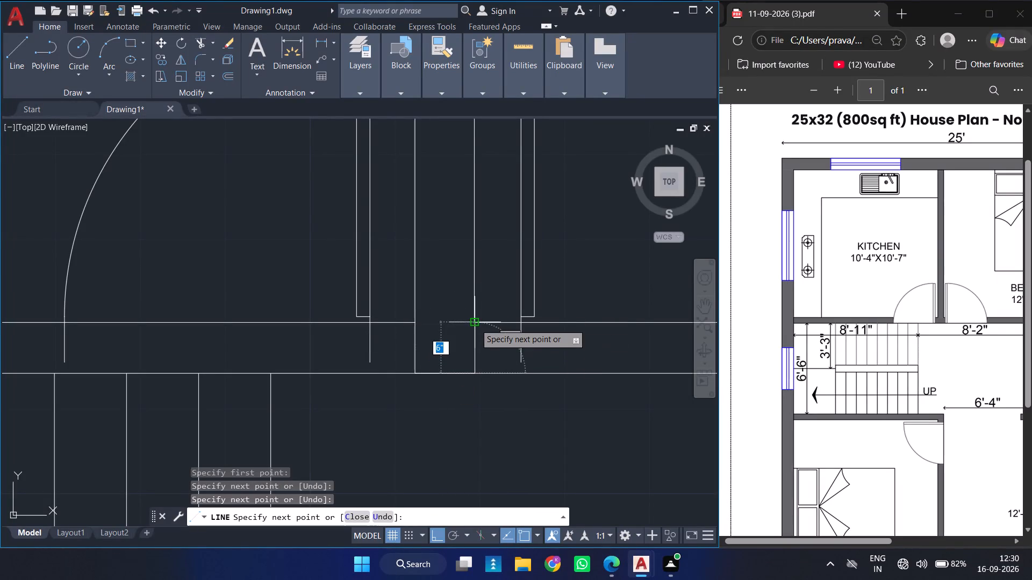
left_click(475, 324)
key("Return")
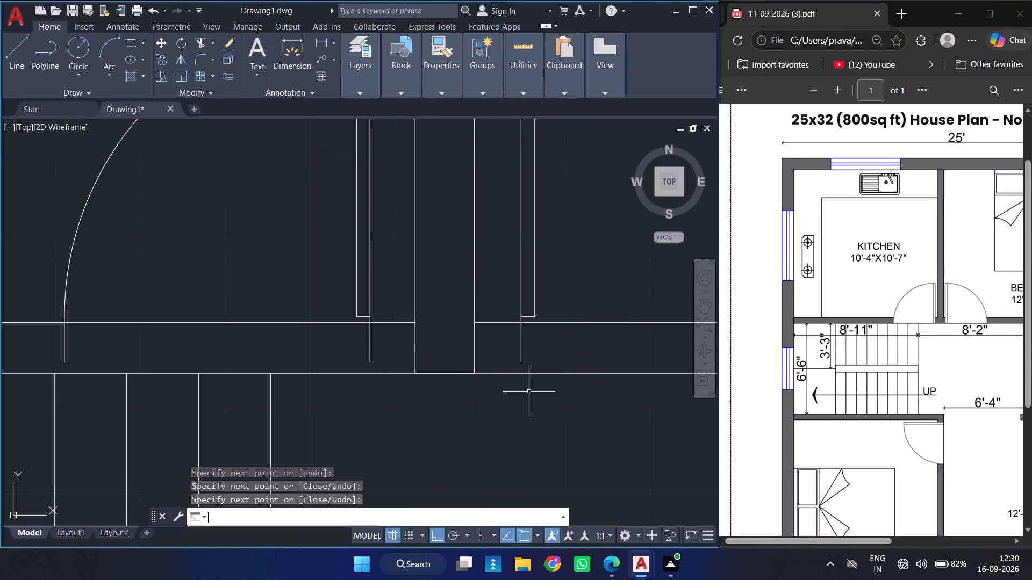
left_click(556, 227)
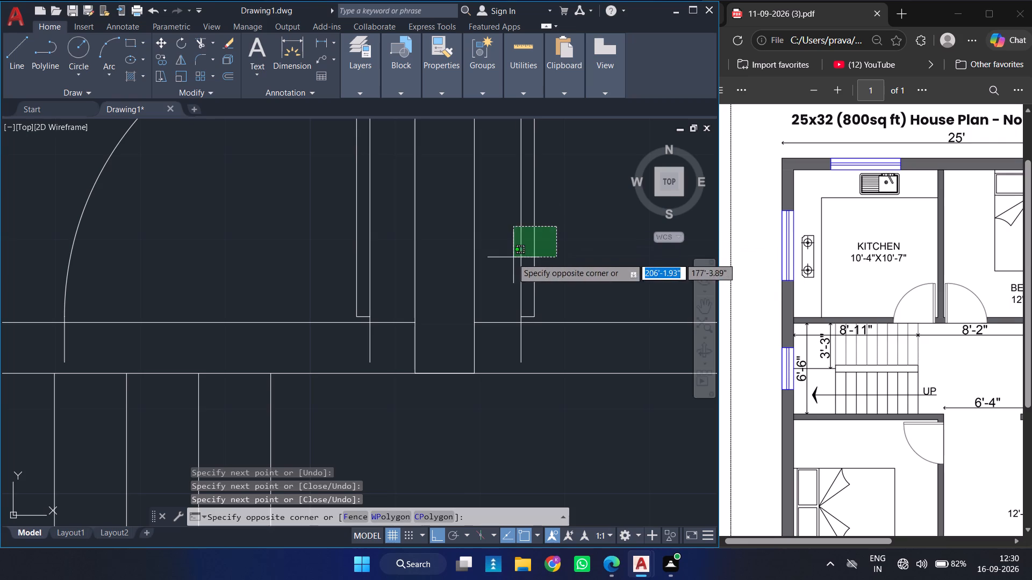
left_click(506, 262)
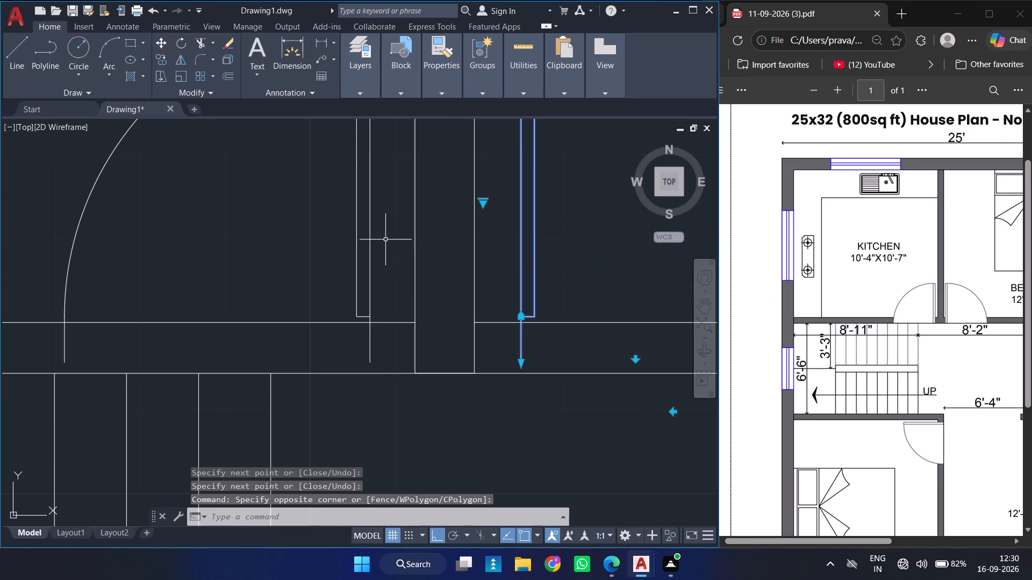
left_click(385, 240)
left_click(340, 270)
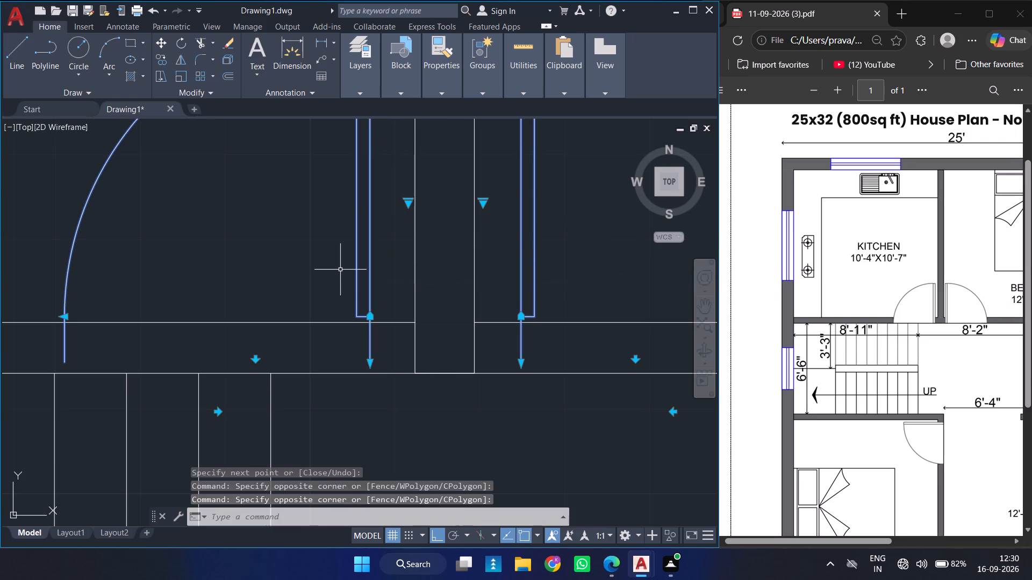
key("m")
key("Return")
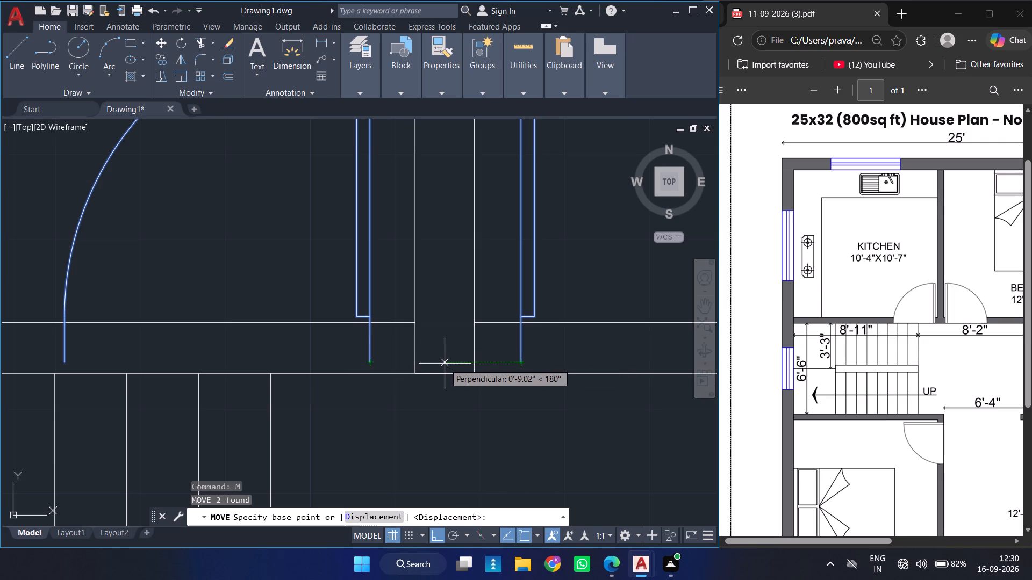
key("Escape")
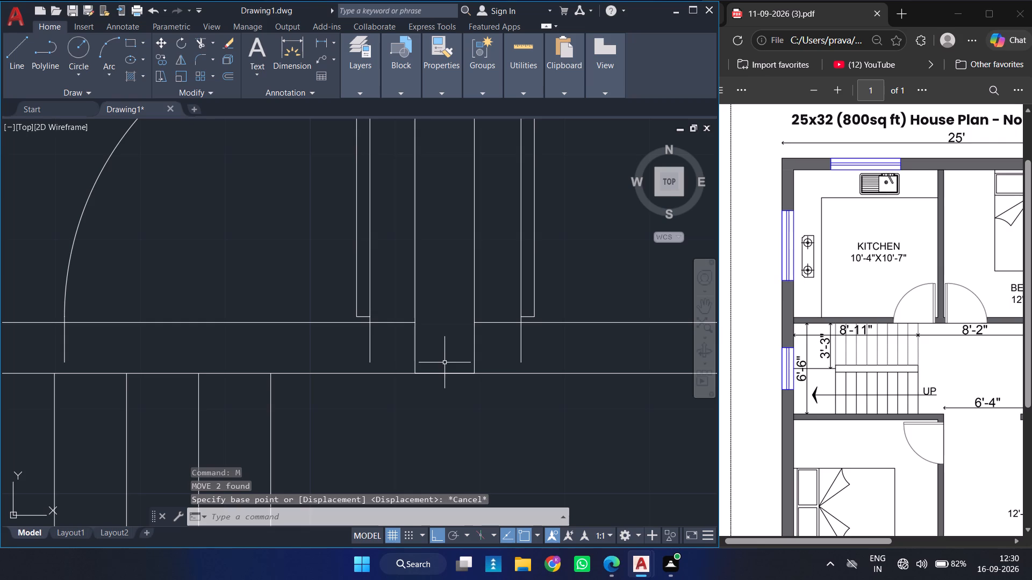
Draw a horizontal helper line about 1'-6" long joining the lower hinge-side ends of the two doors.
key("l")
key("Return")
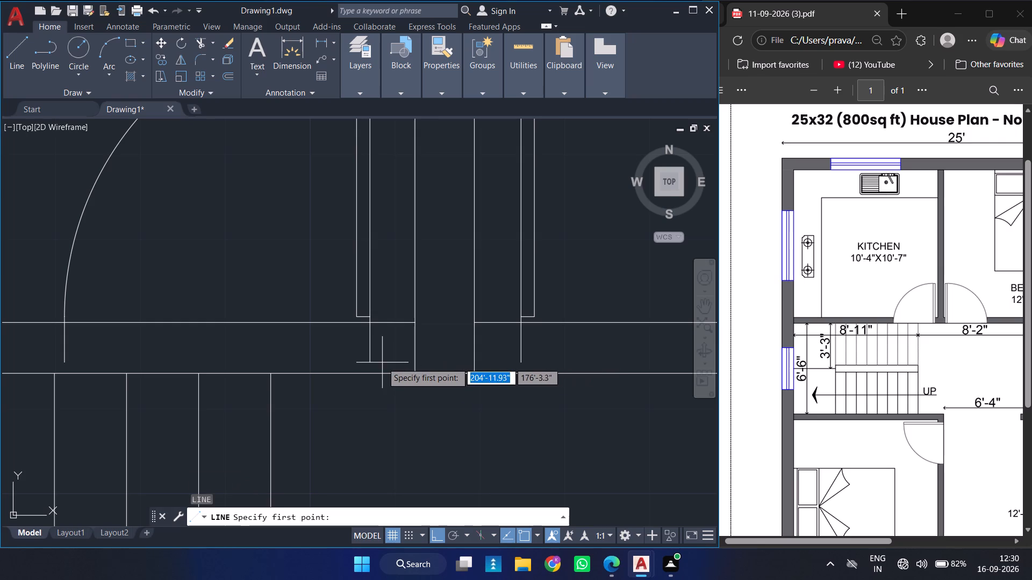
left_click(371, 363)
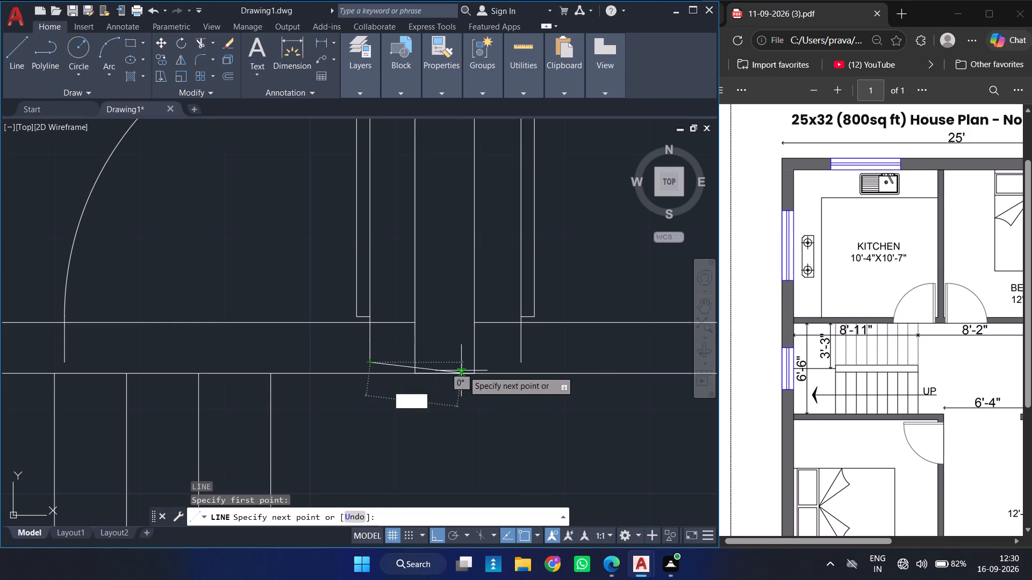
left_click(524, 361)
key("Return")
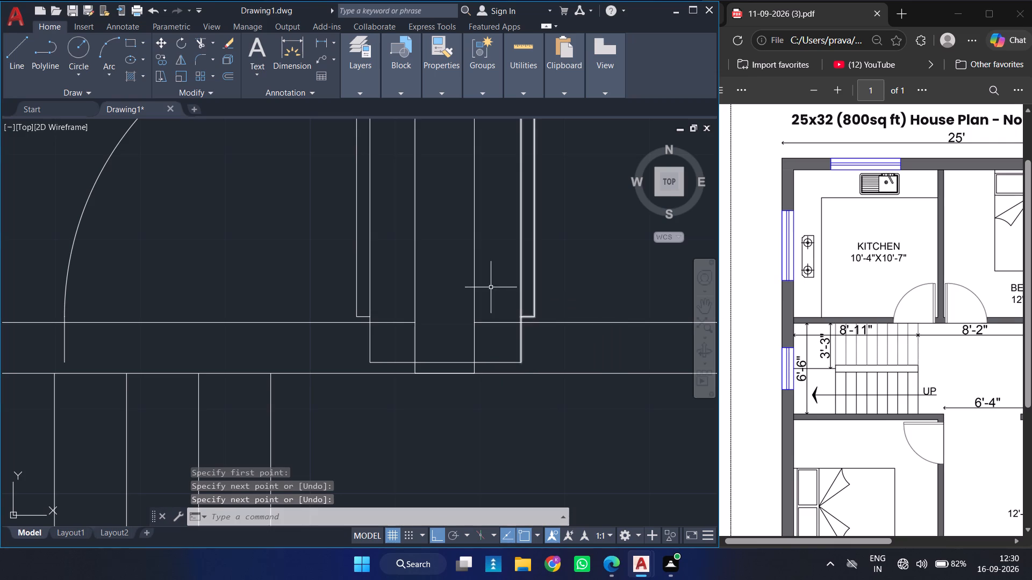
Move both doors from the helper line's midpoint straight down to the midpoint of the partition's closing line on the wall's lower face.
left_click(554, 233)
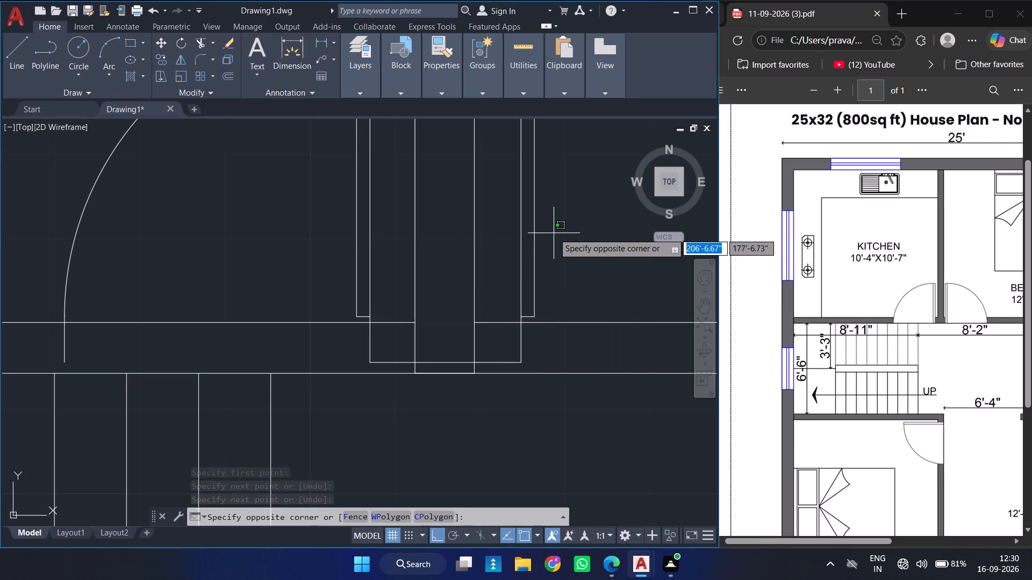
left_click(530, 261)
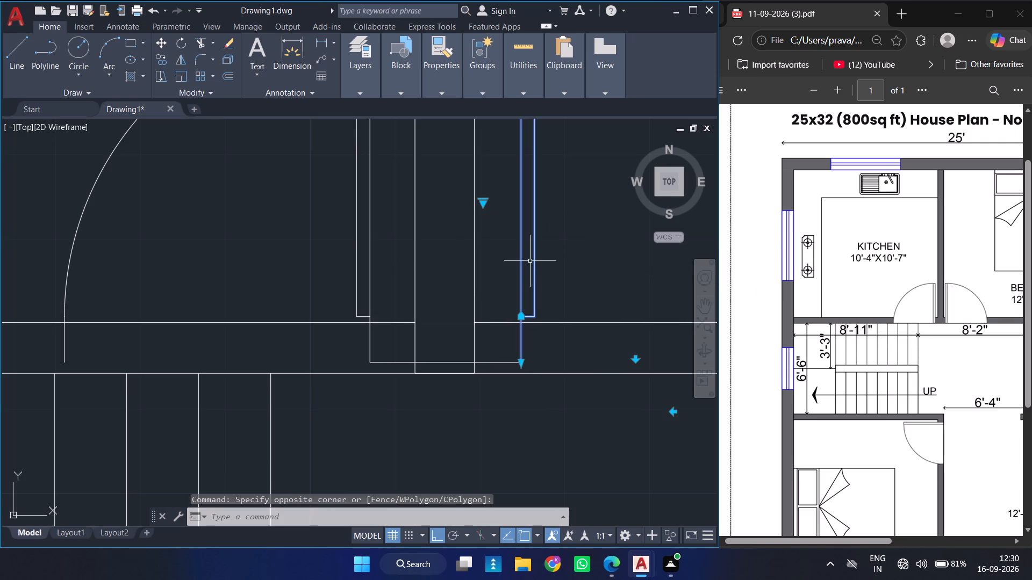
left_click(397, 208)
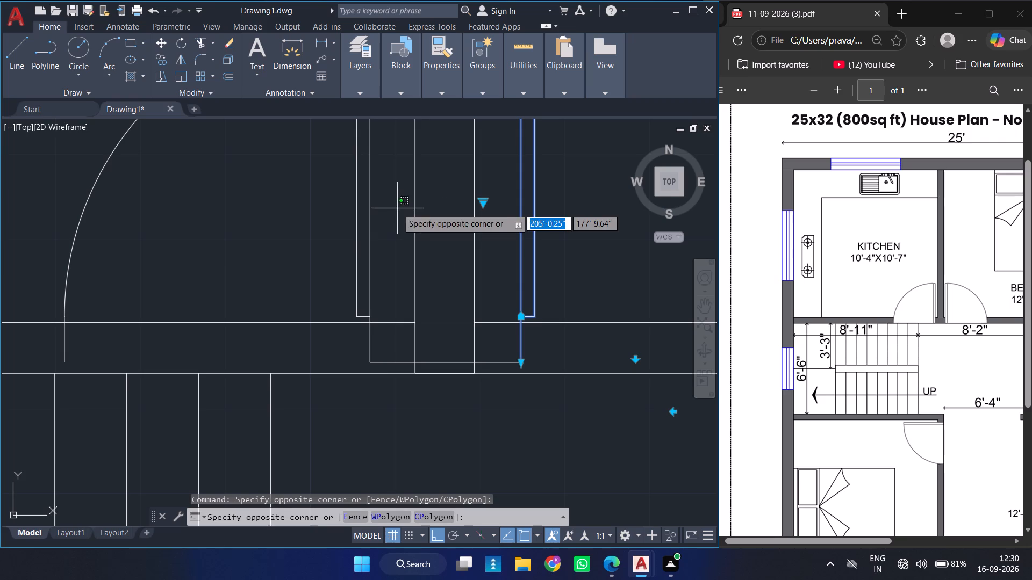
left_click(345, 242)
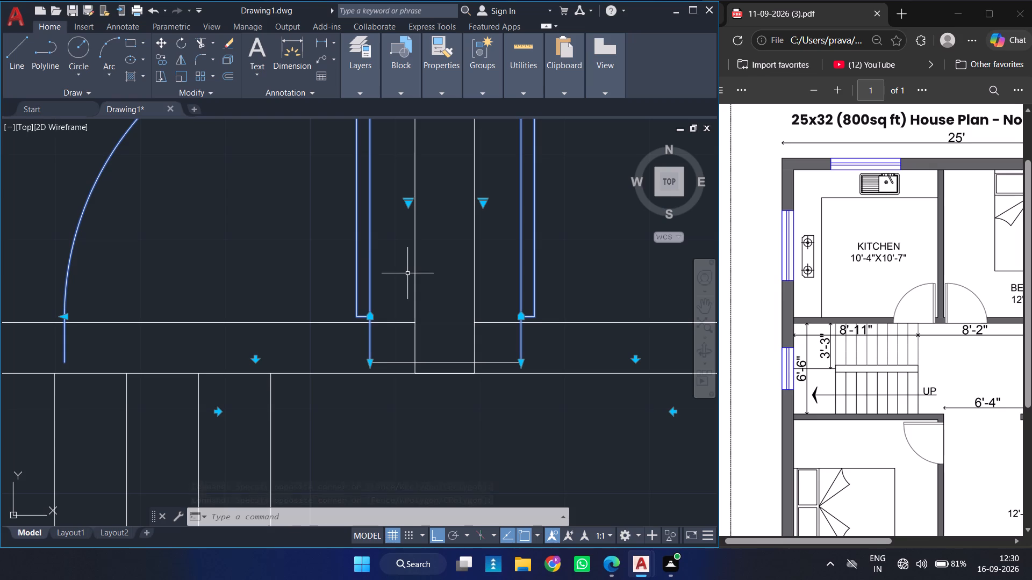
key("m")
key("Return")
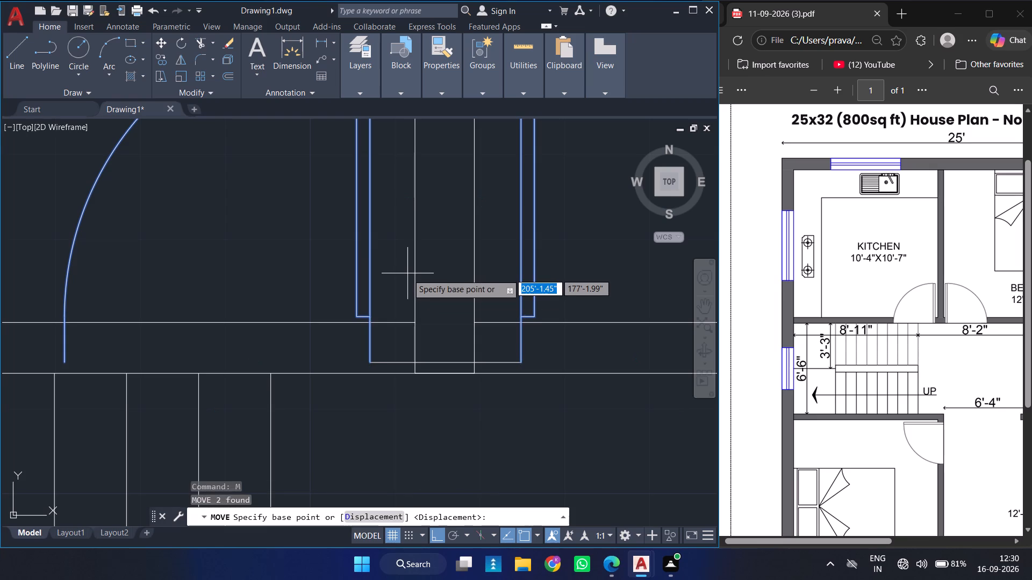
left_click(446, 361)
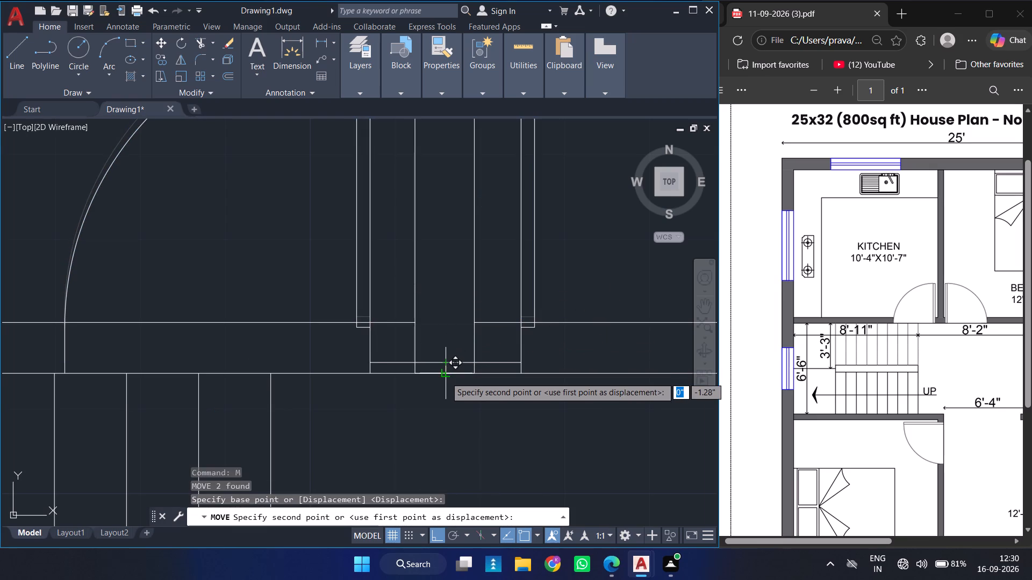
scroll(446, 378, "up", 5, "ctrl")
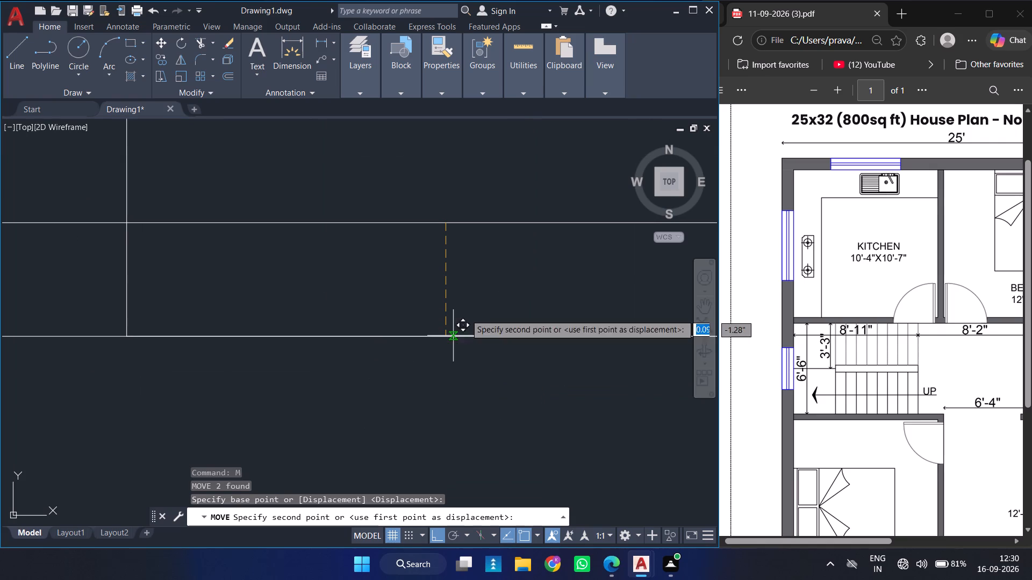
left_click(439, 337)
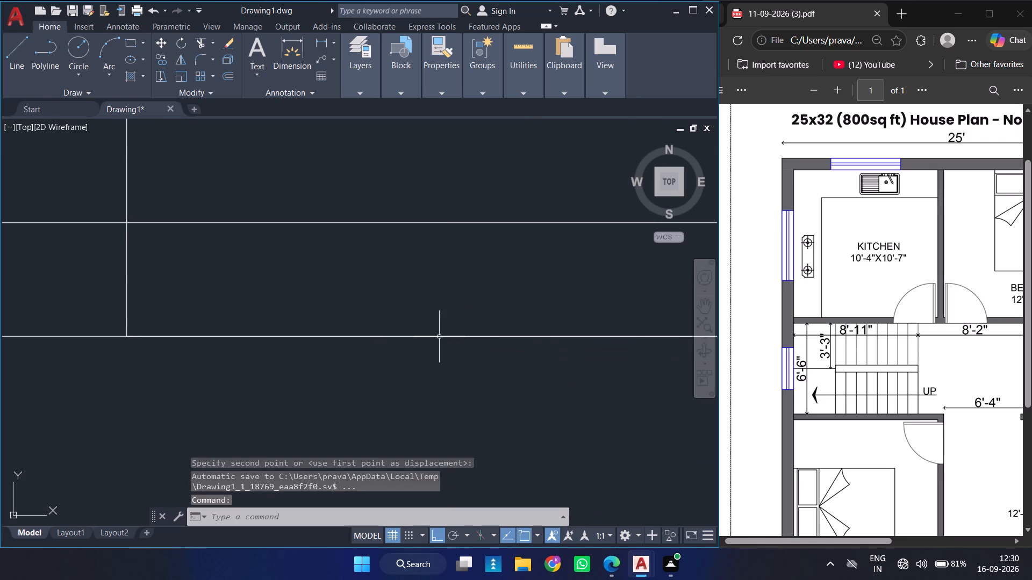
Trim away the horizontal helper line between the two doors, piece by piece across the partition wall.
scroll(439, 337, "down", 6, "ctrl")
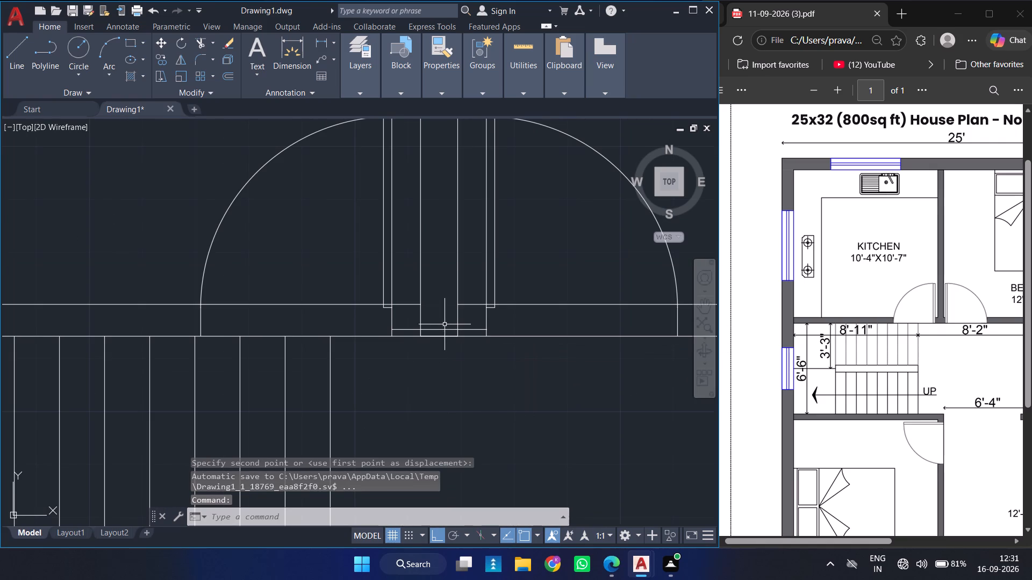
type("TR")
key("Return")
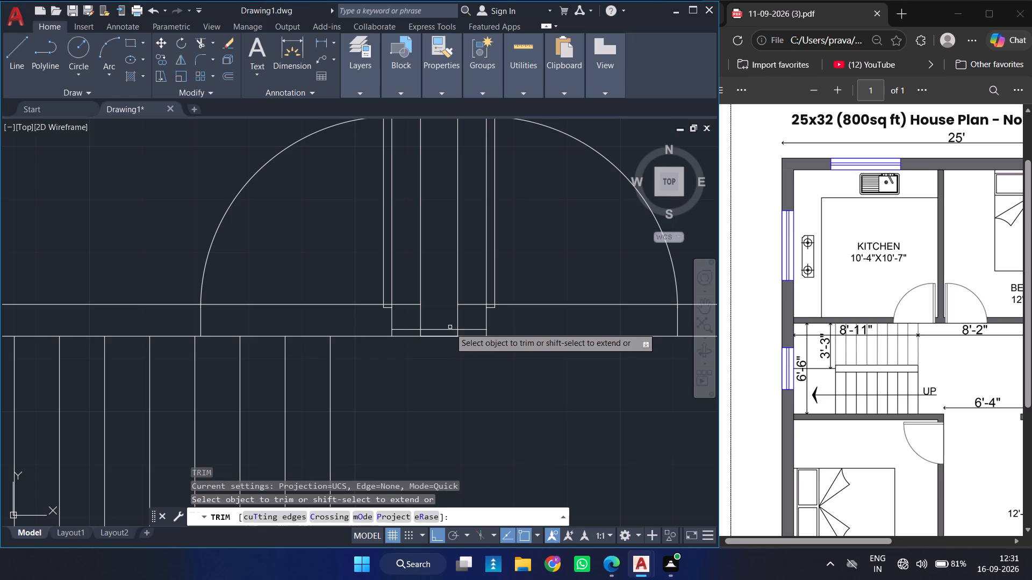
left_click(406, 330)
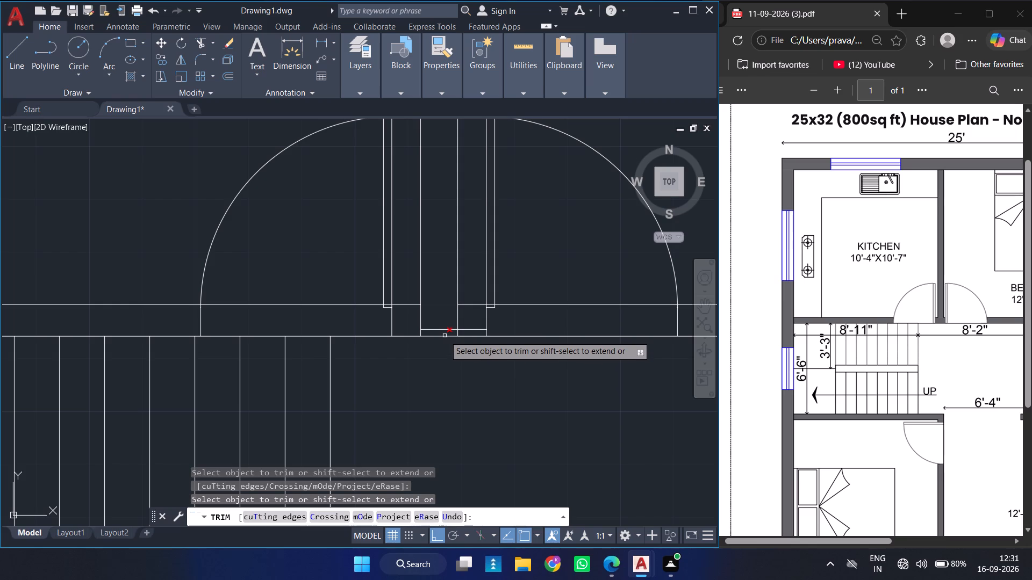
left_click(445, 336)
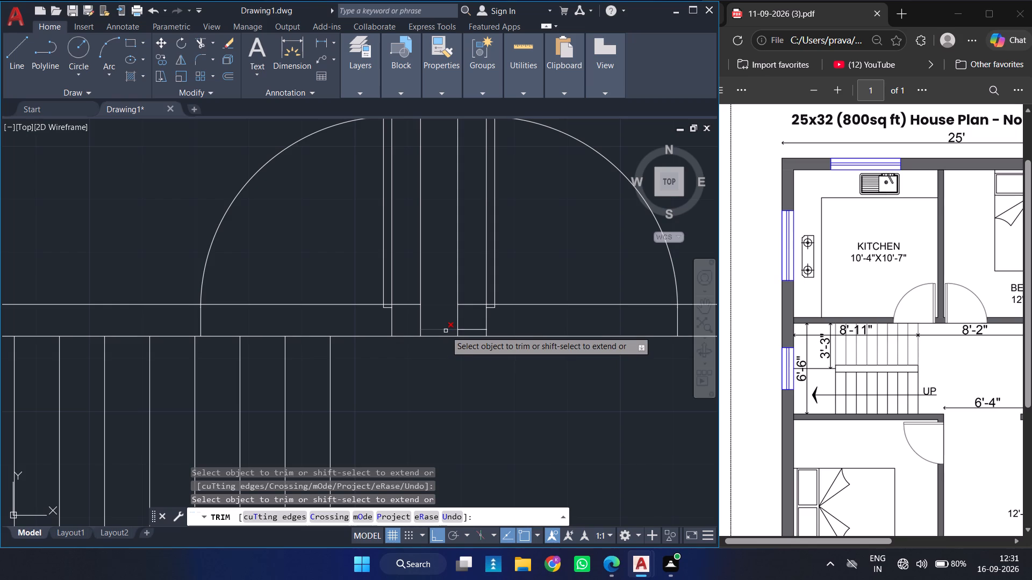
left_click(446, 331)
left_click(470, 331)
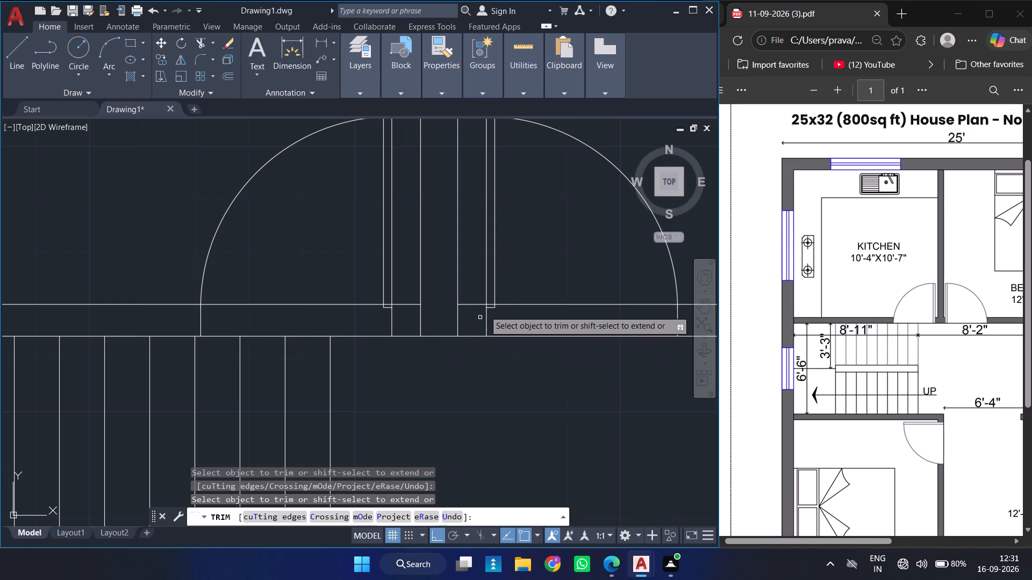
Trim the horizontal wall's upper line out of the bedroom and kitchen door openings, including the short pieces crossing both door leaves.
left_click(507, 303)
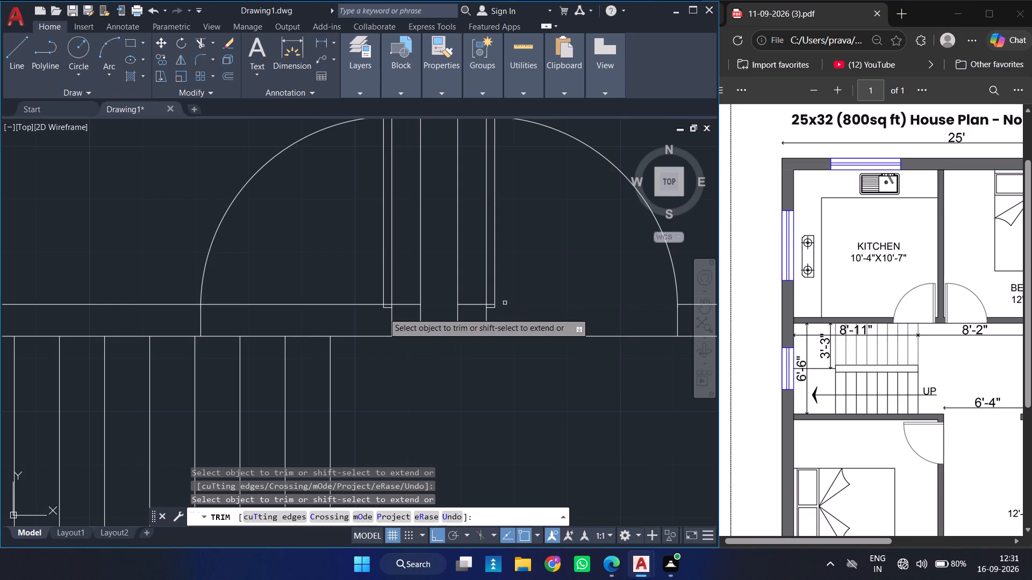
left_click(335, 302)
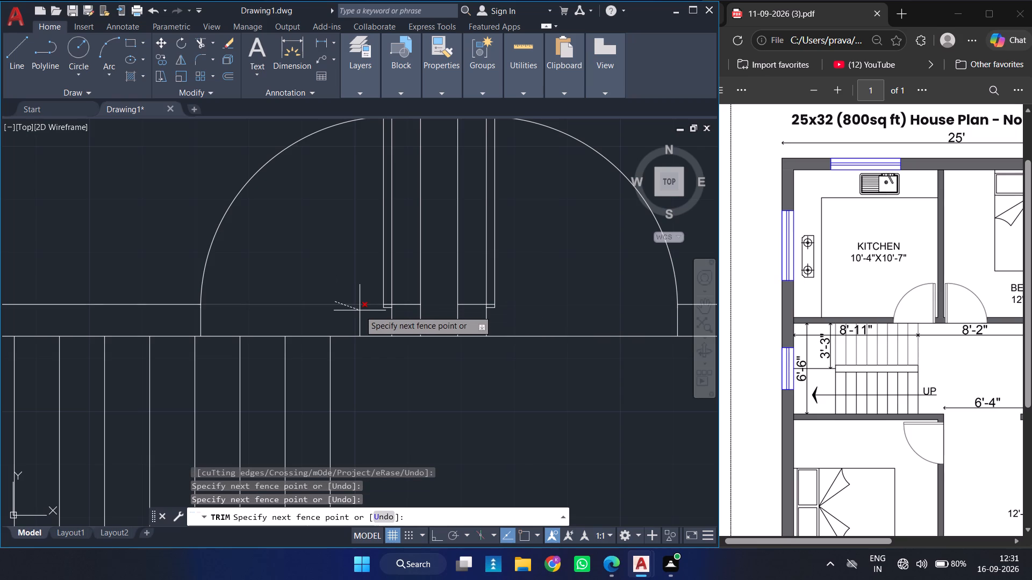
scroll(360, 310, "up", 2, "ctrl")
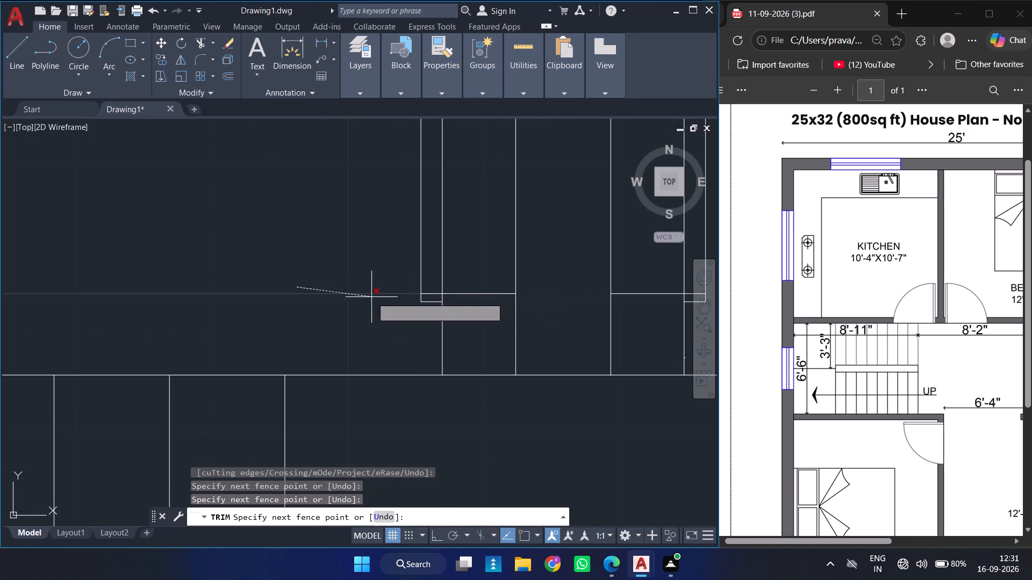
left_click(366, 302)
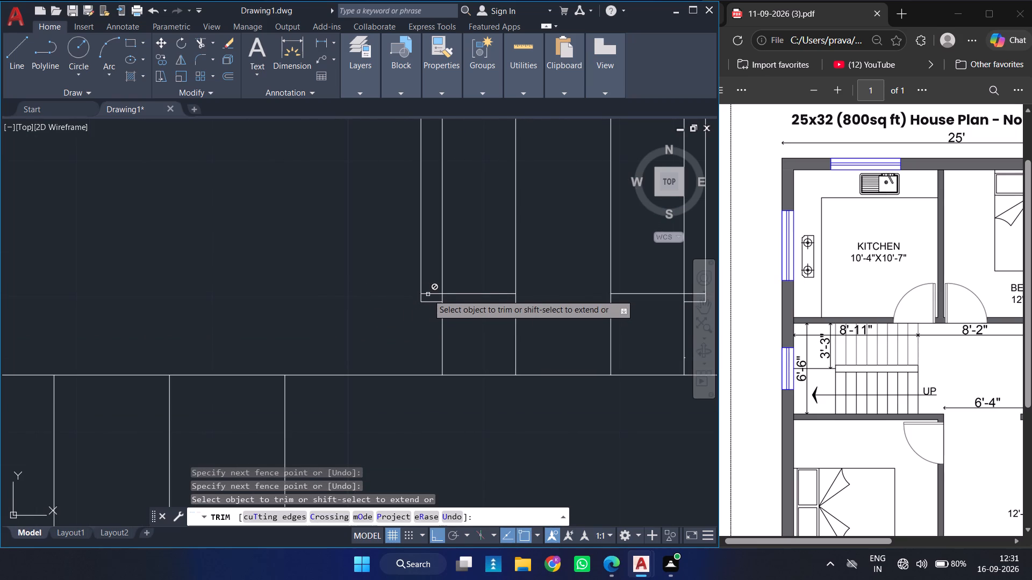
left_click(428, 294)
scroll(428, 294, "down", 4, "ctrl")
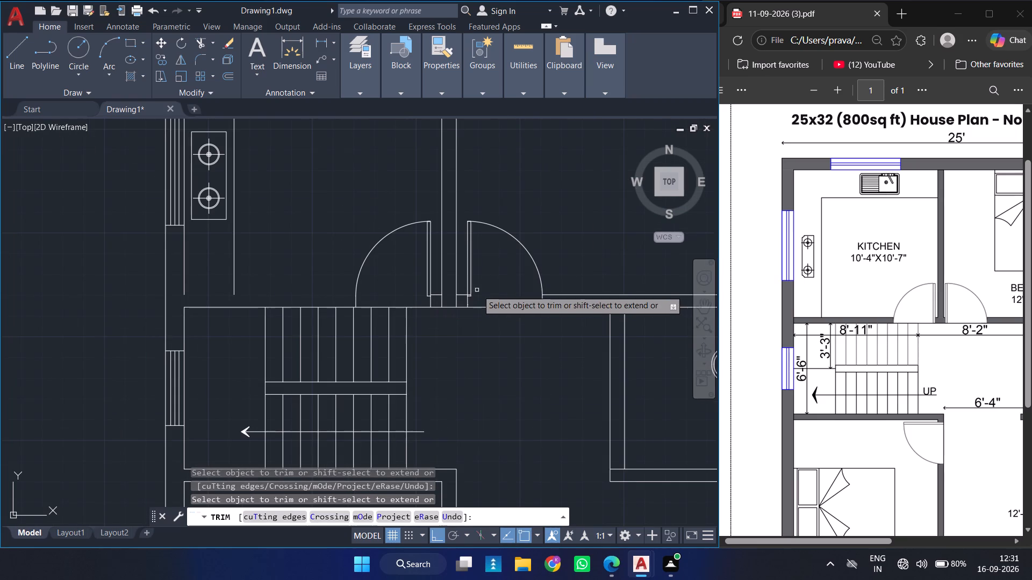
scroll(486, 285, "up", 2, "ctrl")
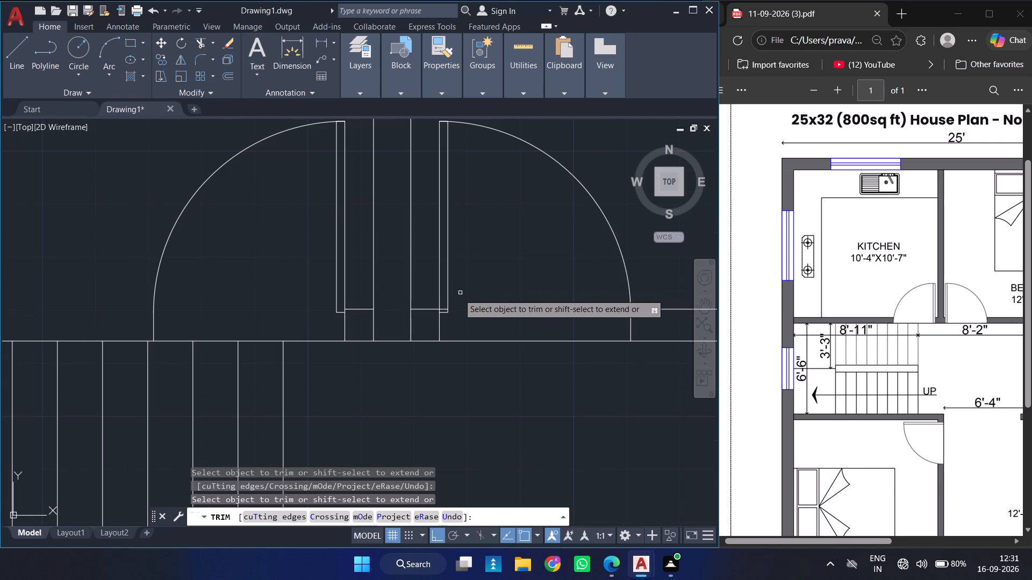
left_click(444, 308)
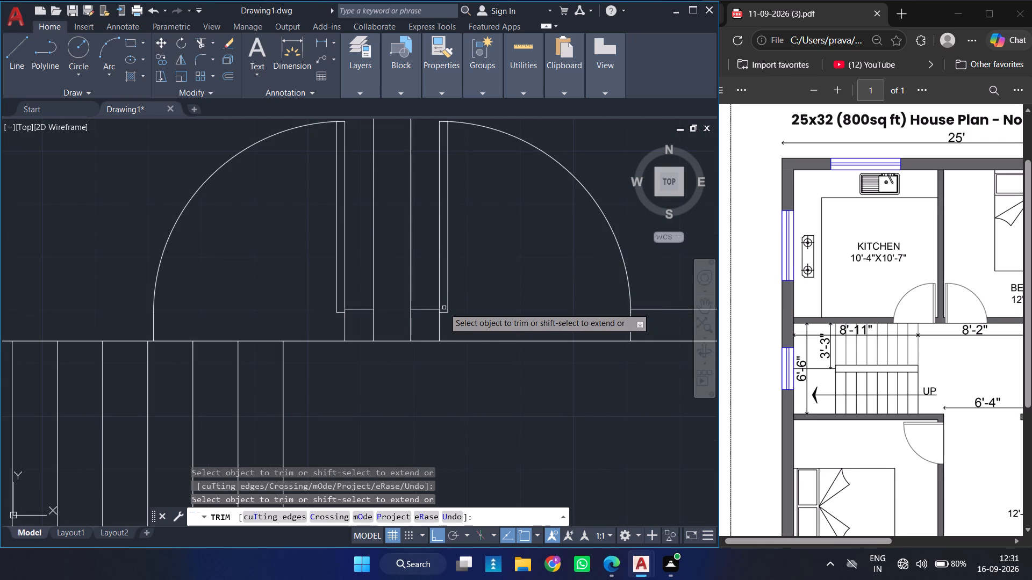
scroll(497, 306, "down", 2, "ctrl")
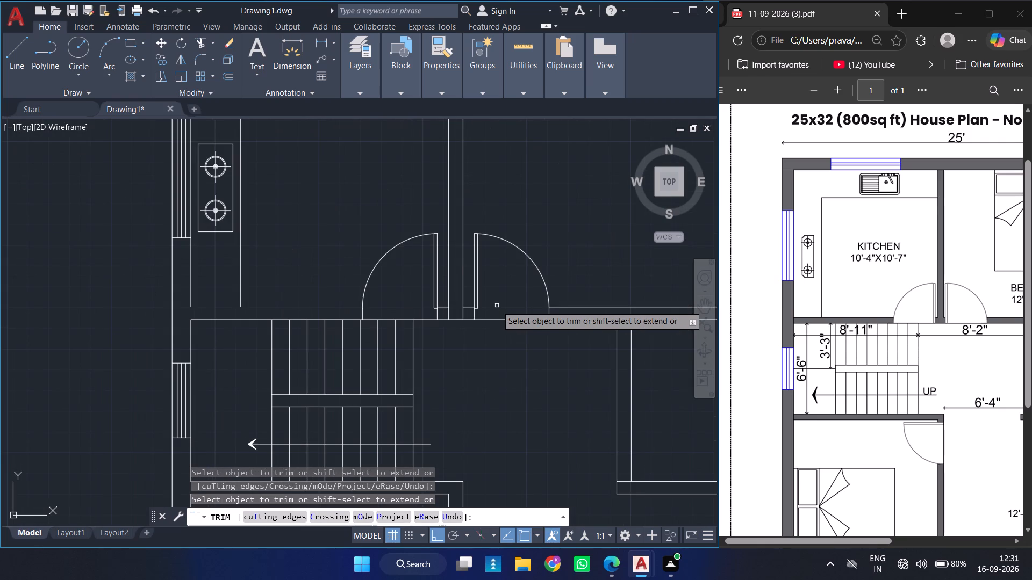
key("Escape")
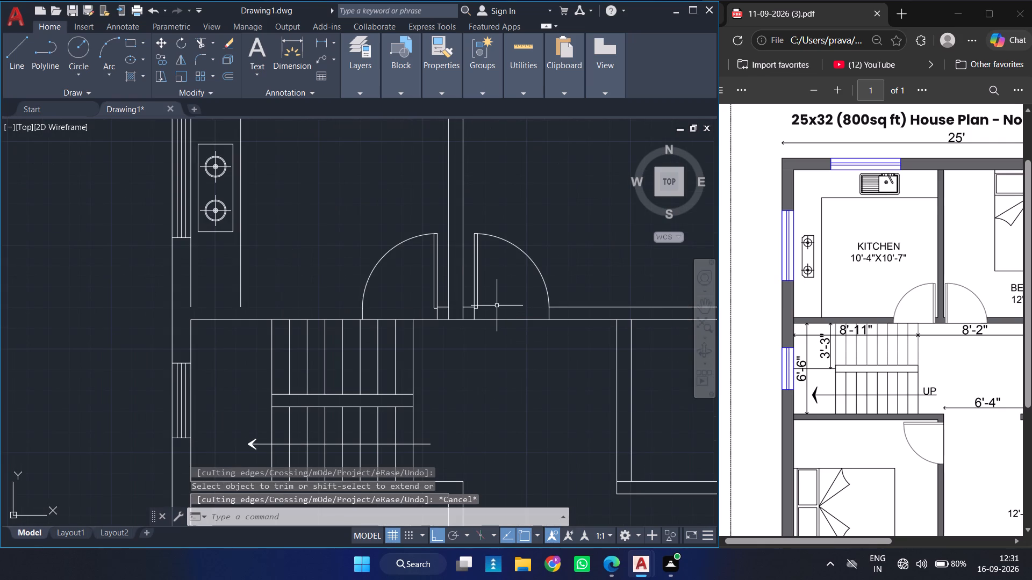
Redraw the kitchen wall's upper line horizontally from the inner face of the west outer wall to the kitchen door's swing arc.
key("l")
key("Return")
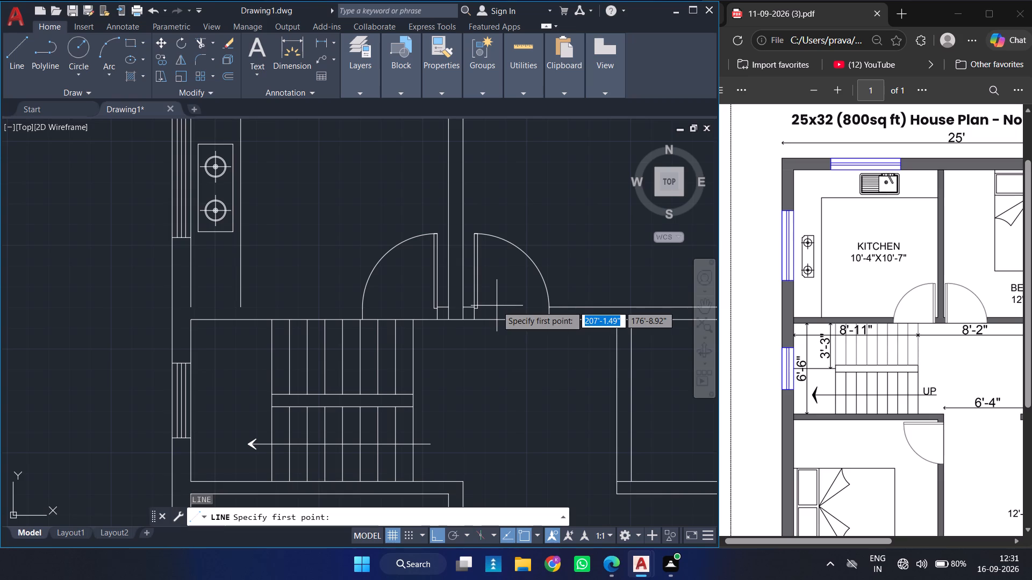
left_click(189, 305)
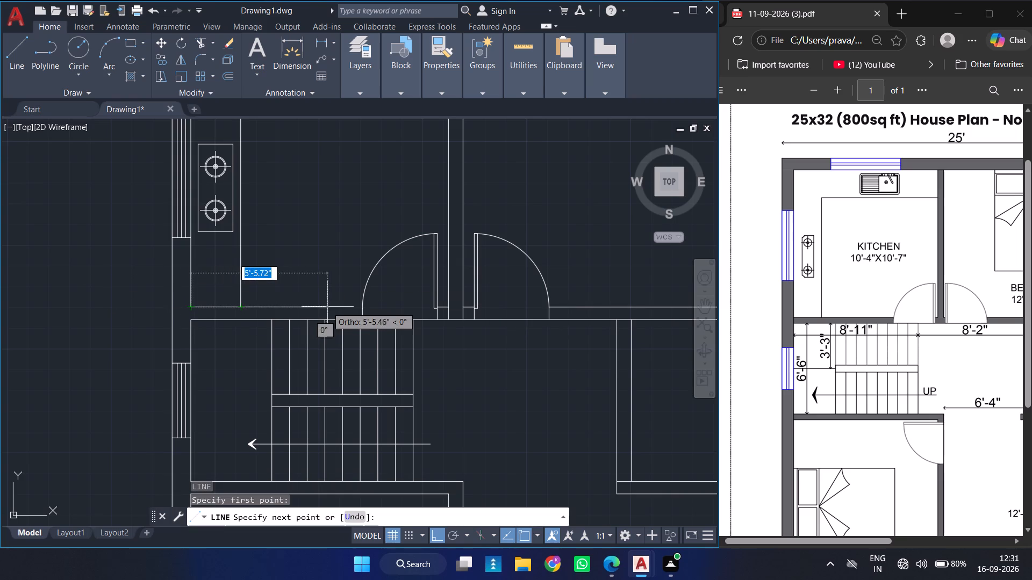
left_click(362, 307)
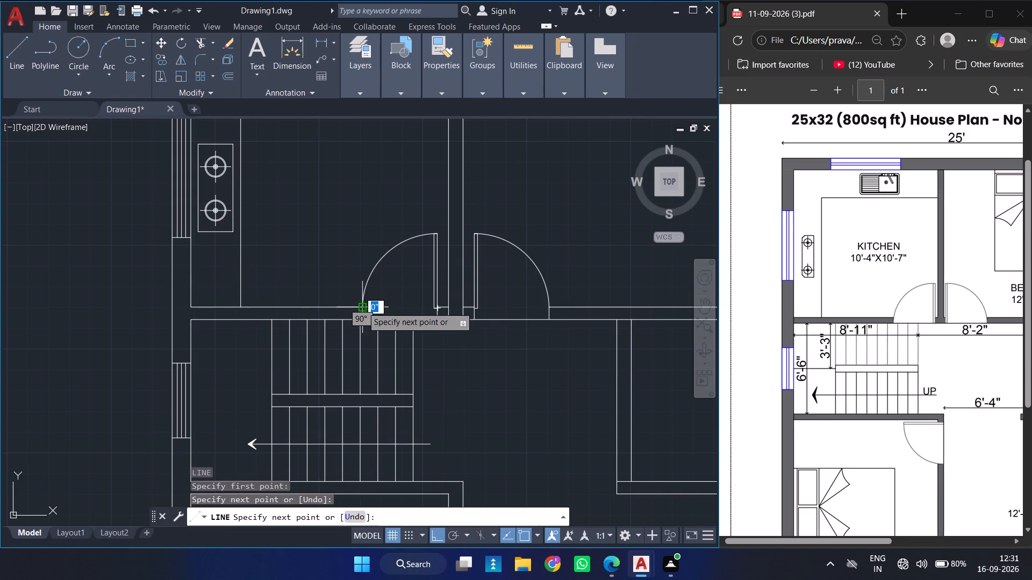
key("Return")
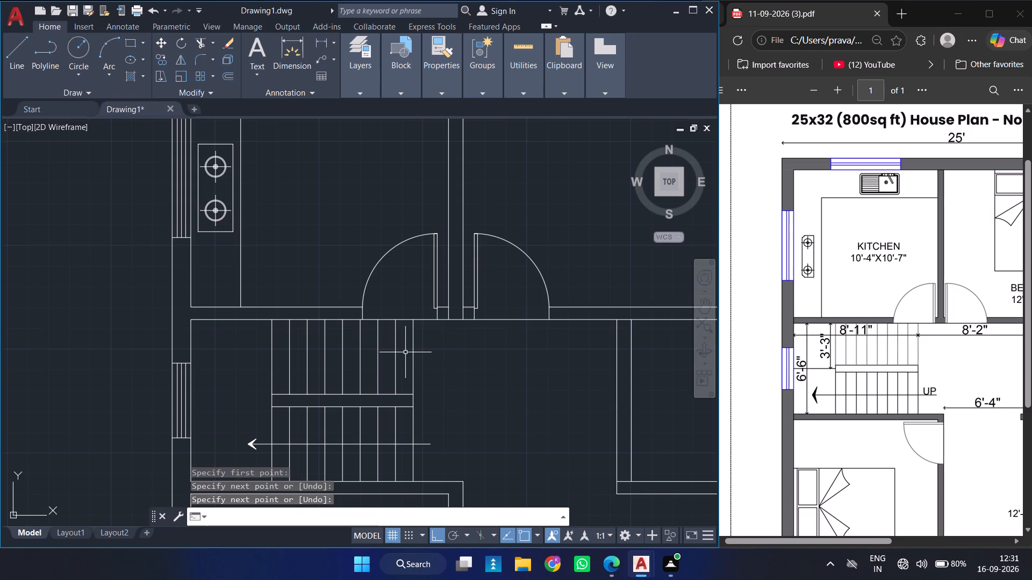
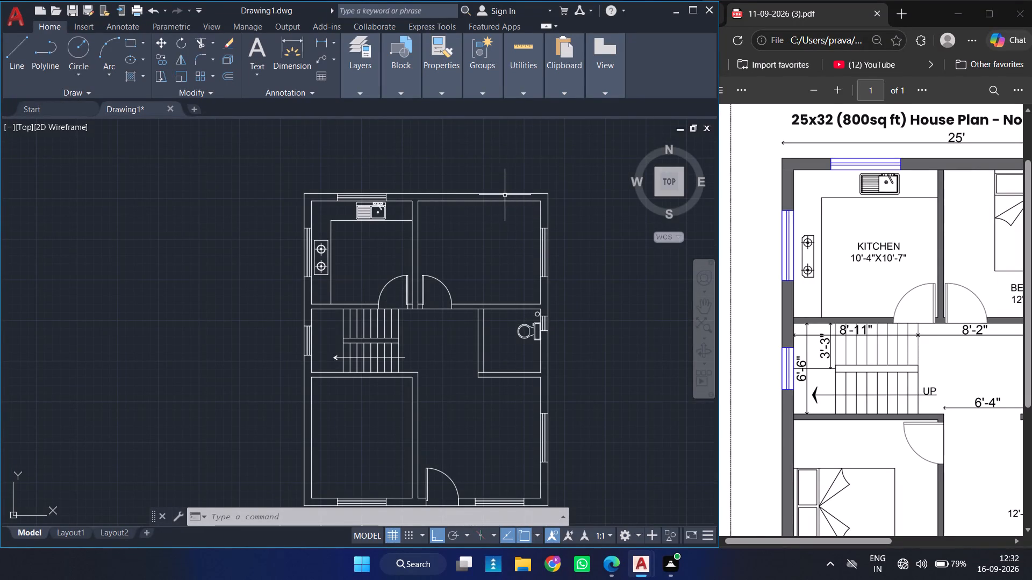
Open DesignCenter and display the blocks contained in Home - Space Planner.dwg.
scroll(505, 195, "up", 1, "ctrl")
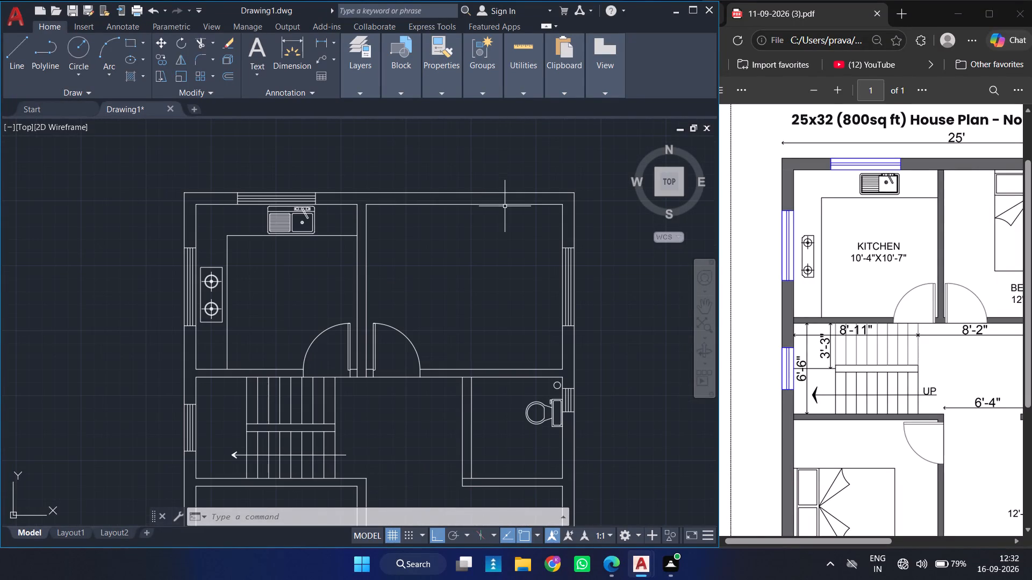
scroll(505, 207, "up", 1, "ctrl")
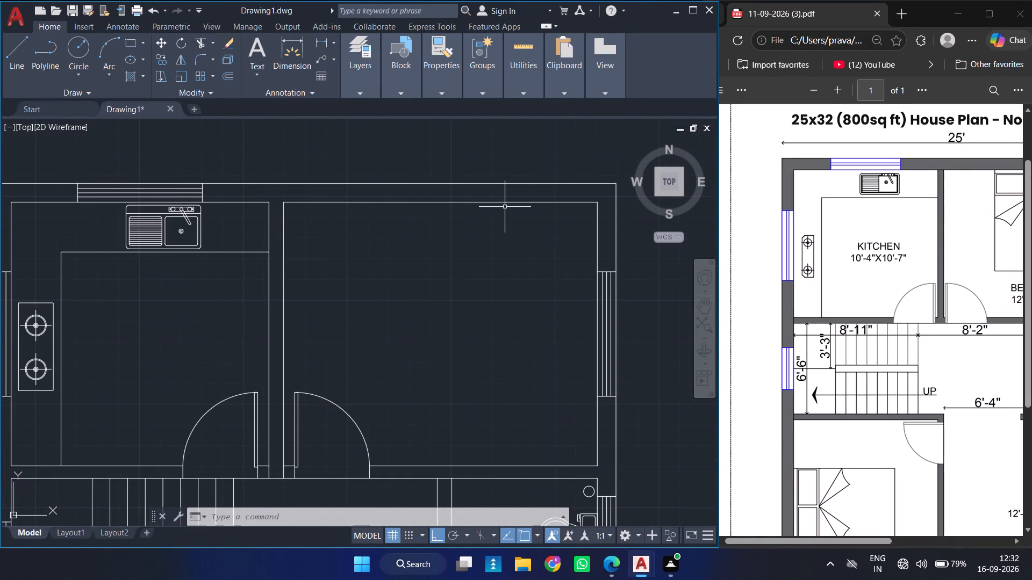
key("ctrl+2")
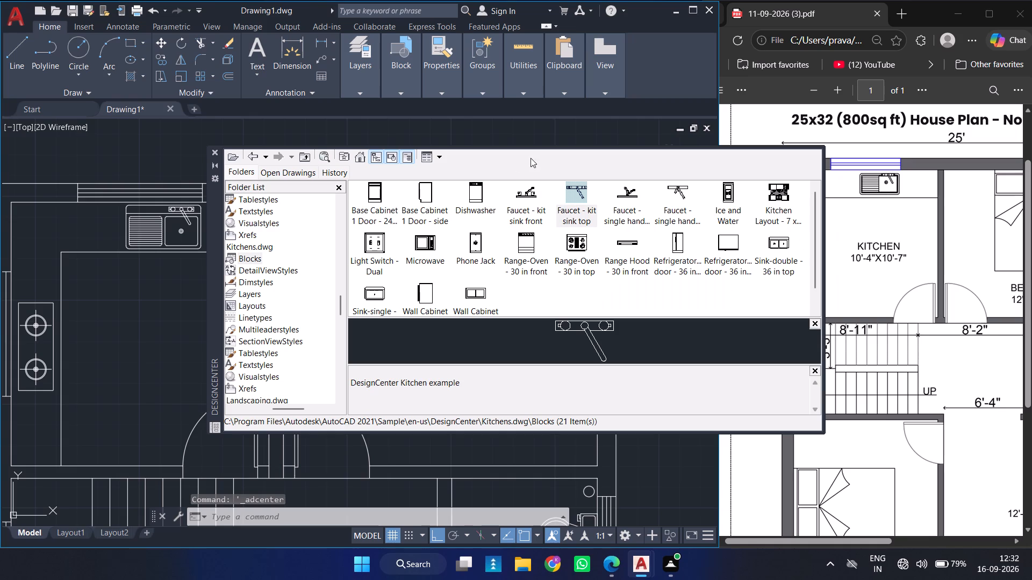
scroll(291, 244, "down", 3)
scroll(291, 244, "up", 1)
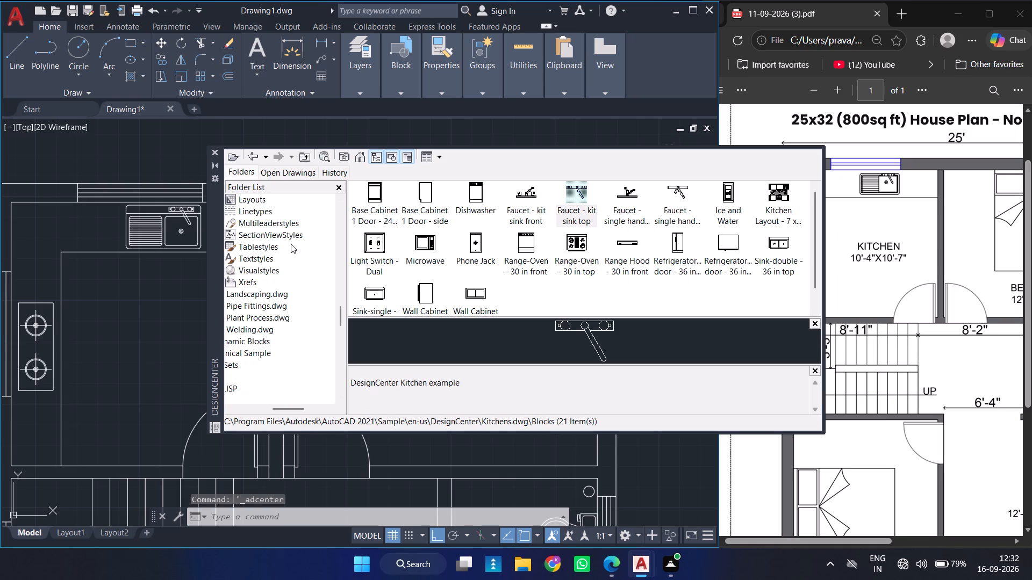
scroll(291, 244, "up", 6)
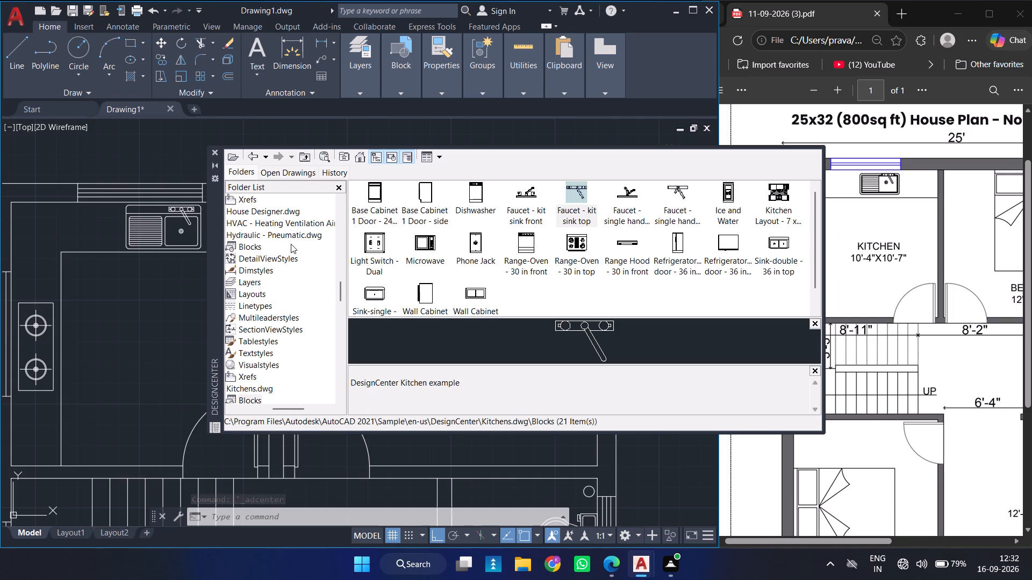
scroll(291, 244, "up", 5)
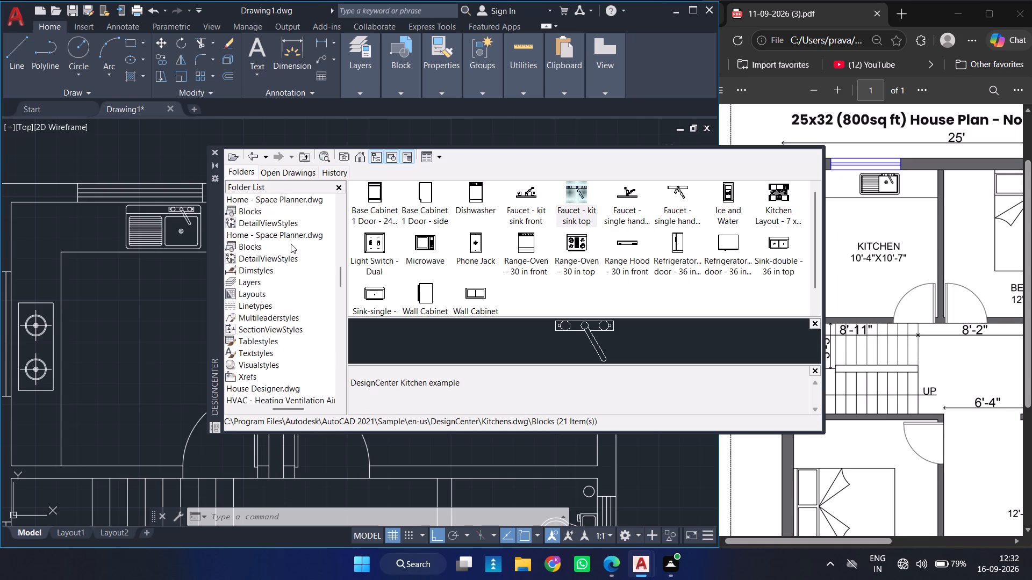
scroll(291, 244, "up", 2)
double_click(251, 275)
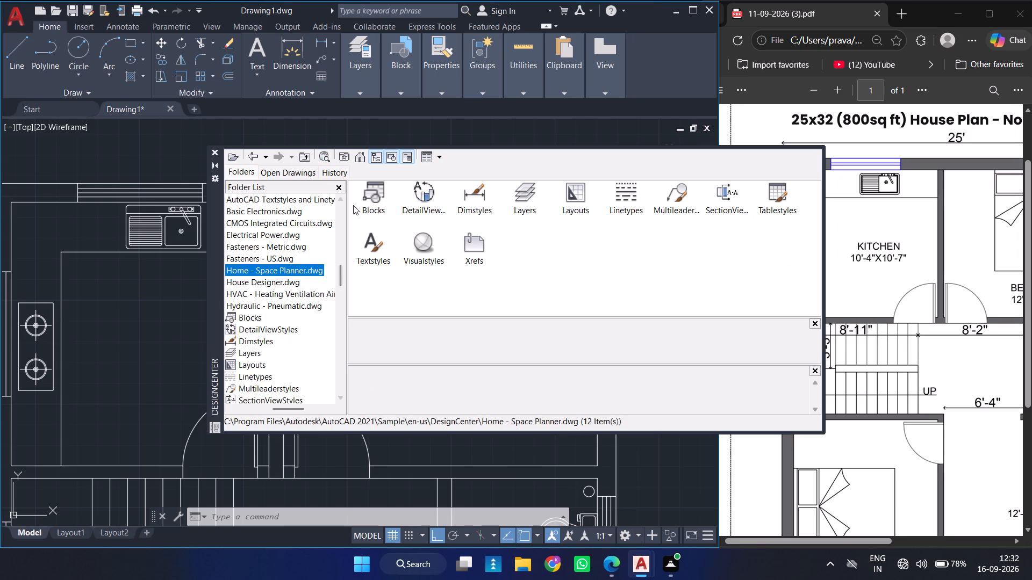
double_click(373, 187)
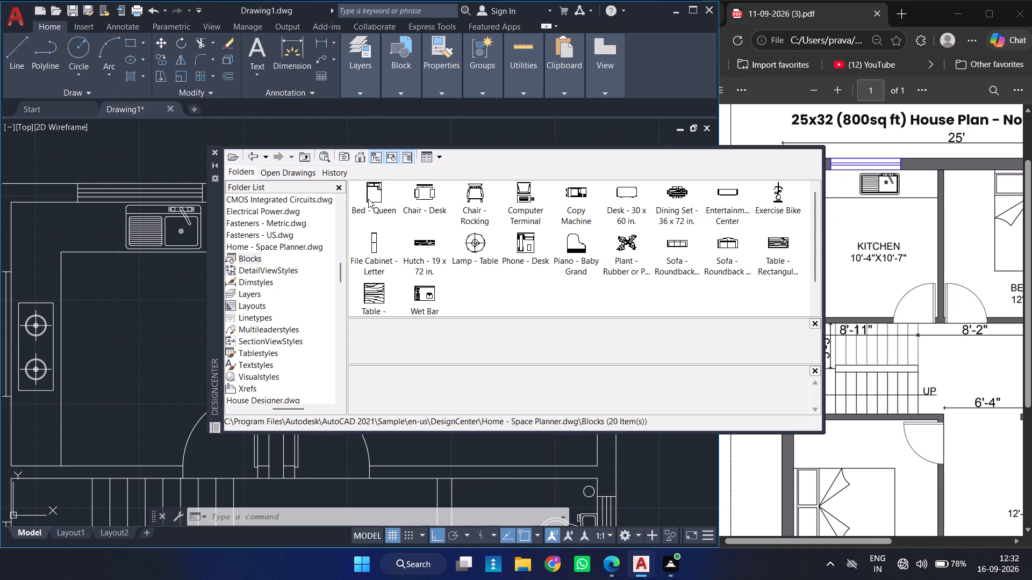
Insert the Bed - Queen block into the drawing near the kitchen and close DesignCenter.
left_click(368, 199)
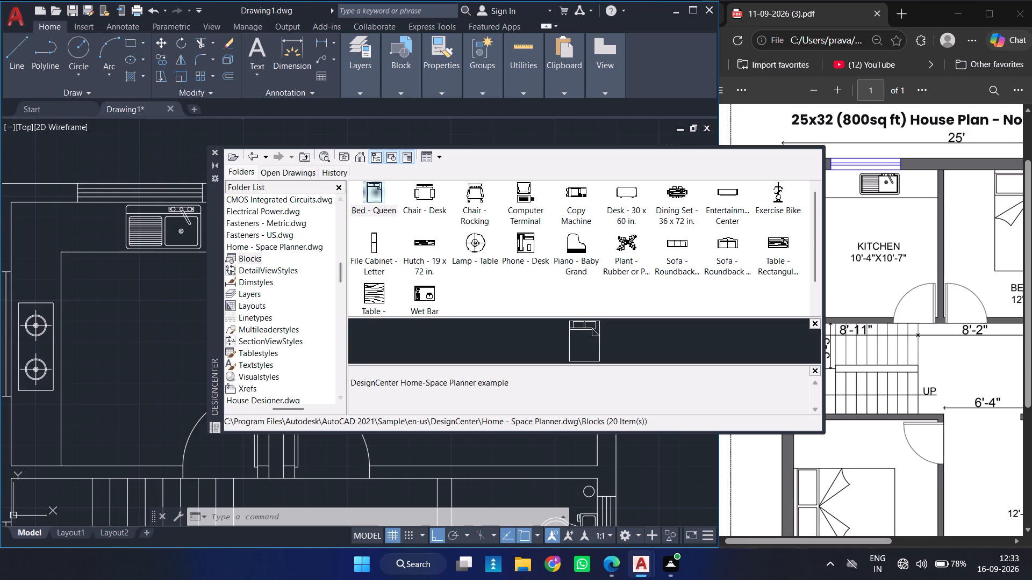
left_click_drag(376, 204, 221, 318)
left_click_drag(218, 322, 154, 364)
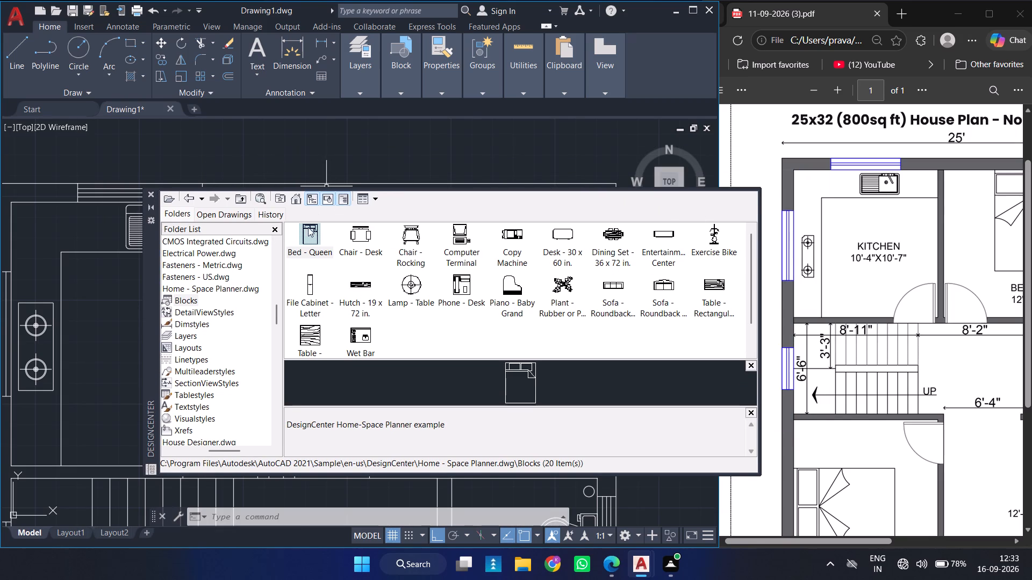
left_click_drag(306, 228, 251, 270)
left_click_drag(251, 270, 94, 359)
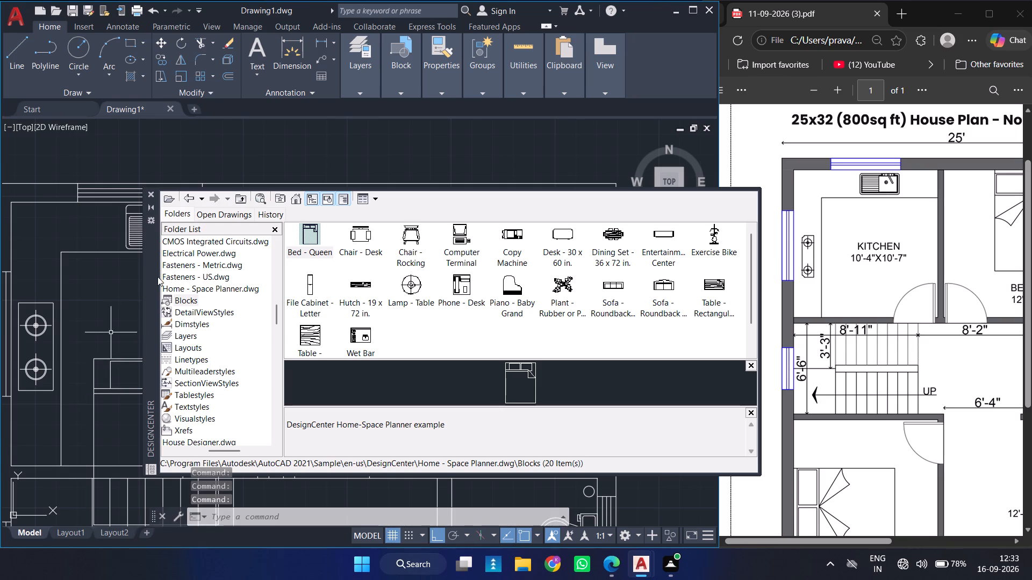
left_click(152, 193)
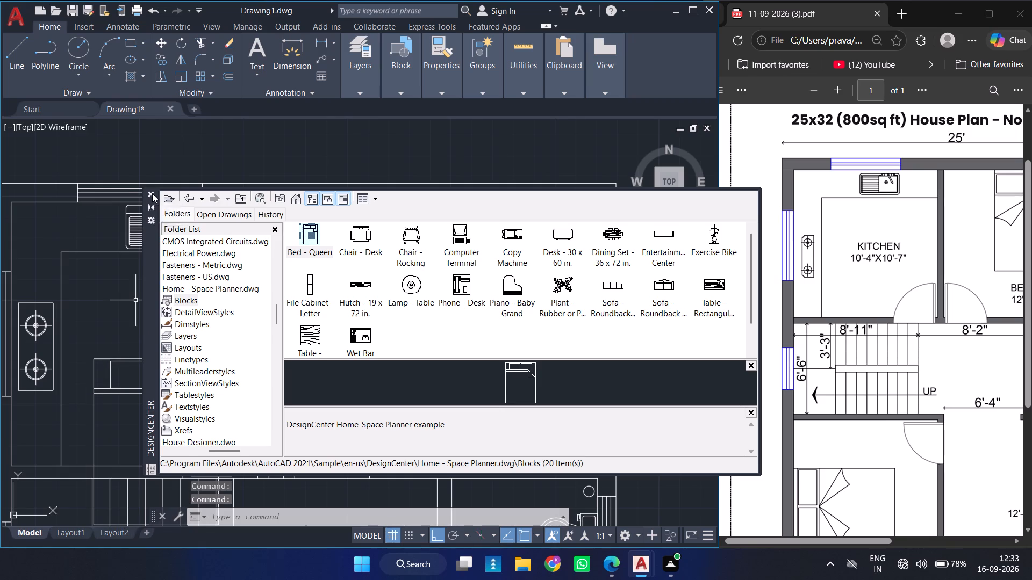
Move the bed by its headboard midpoint to the midpoint of the upper-right bedroom's inner top wall line.
left_click(164, 371)
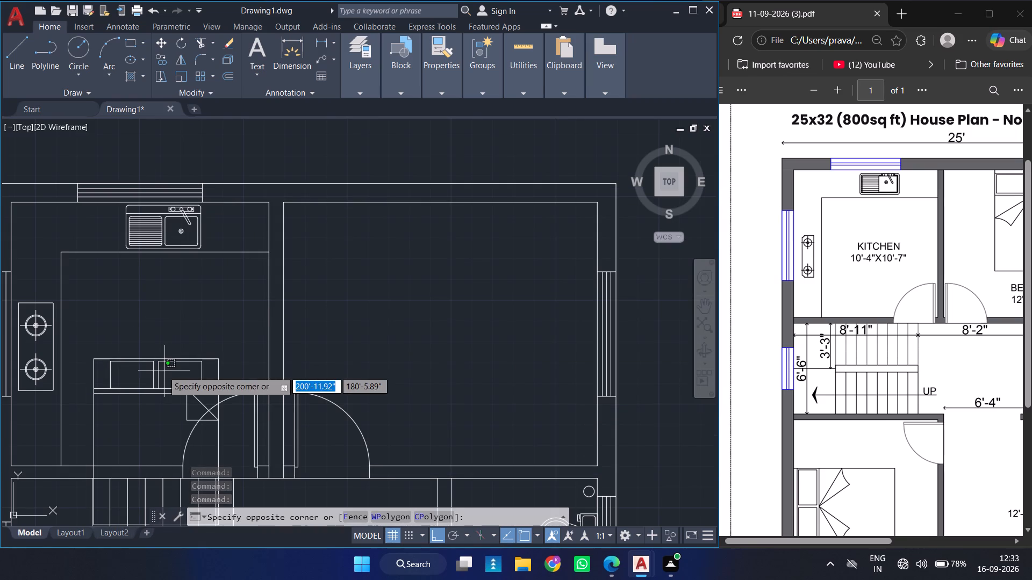
left_click(145, 369)
key("m")
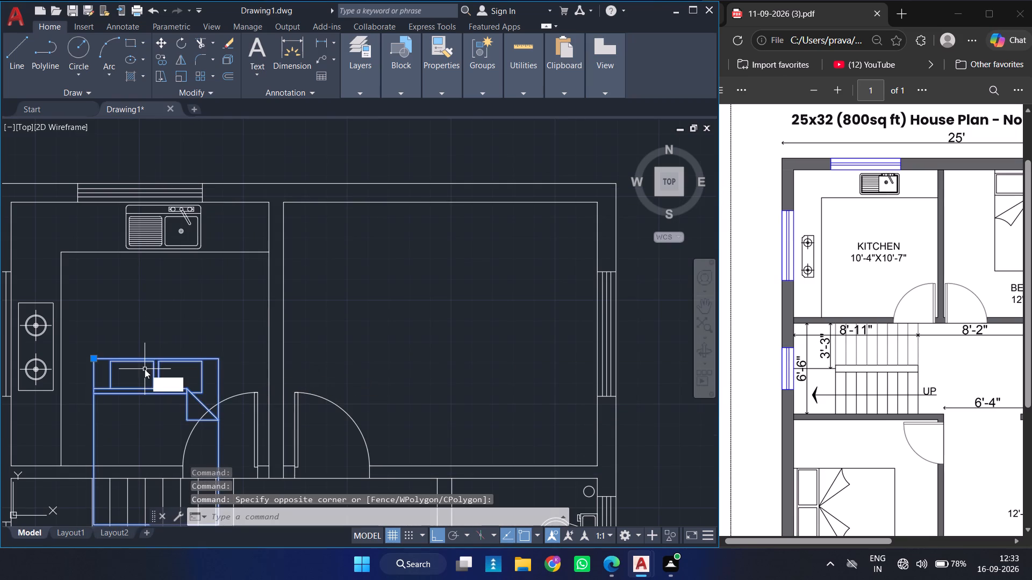
key("Return")
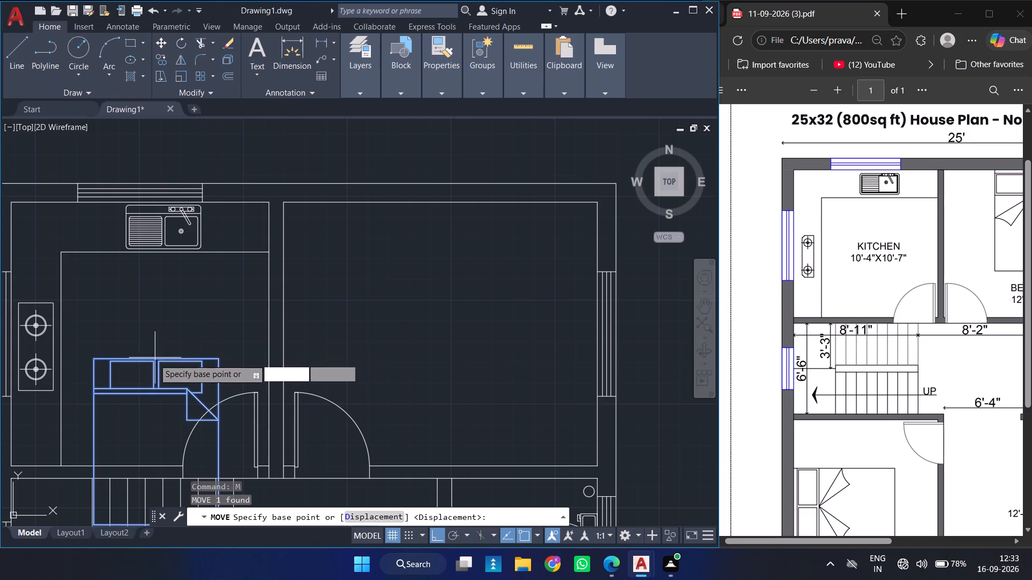
left_click(154, 359)
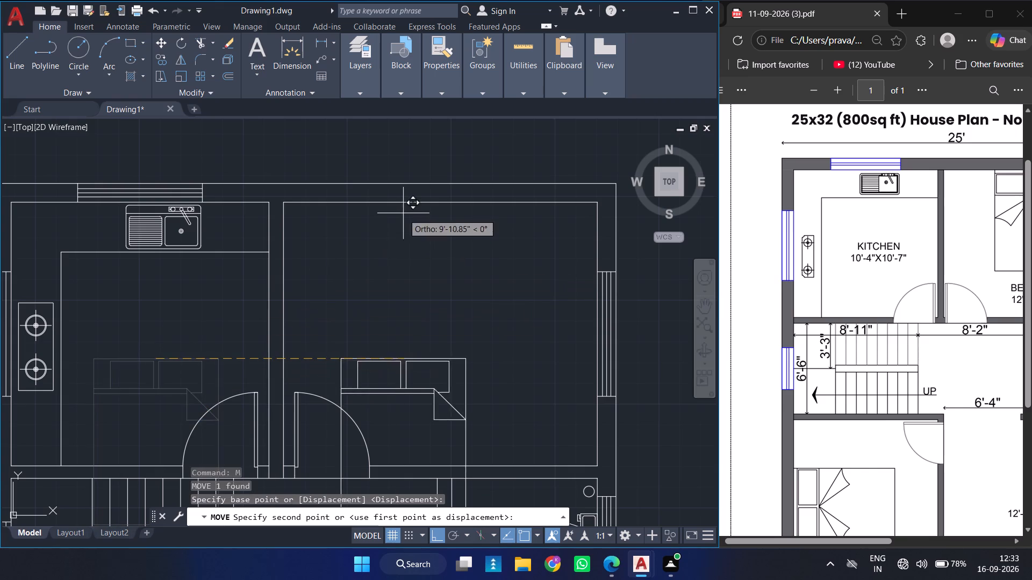
left_click(440, 203)
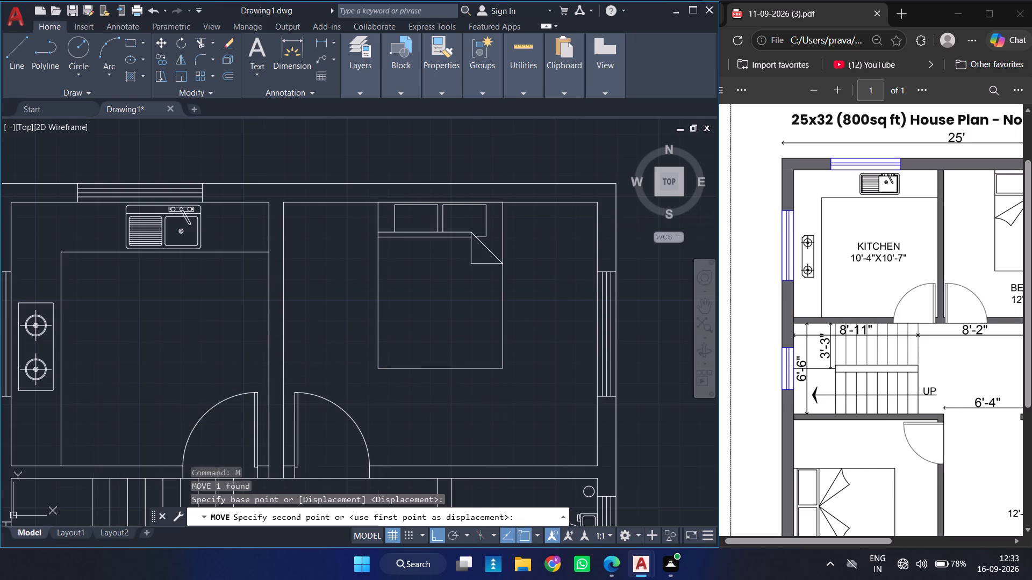
Explode the queen bed block in the upper-right bedroom into separate lines.
left_click(479, 257)
left_click(457, 272)
key("x")
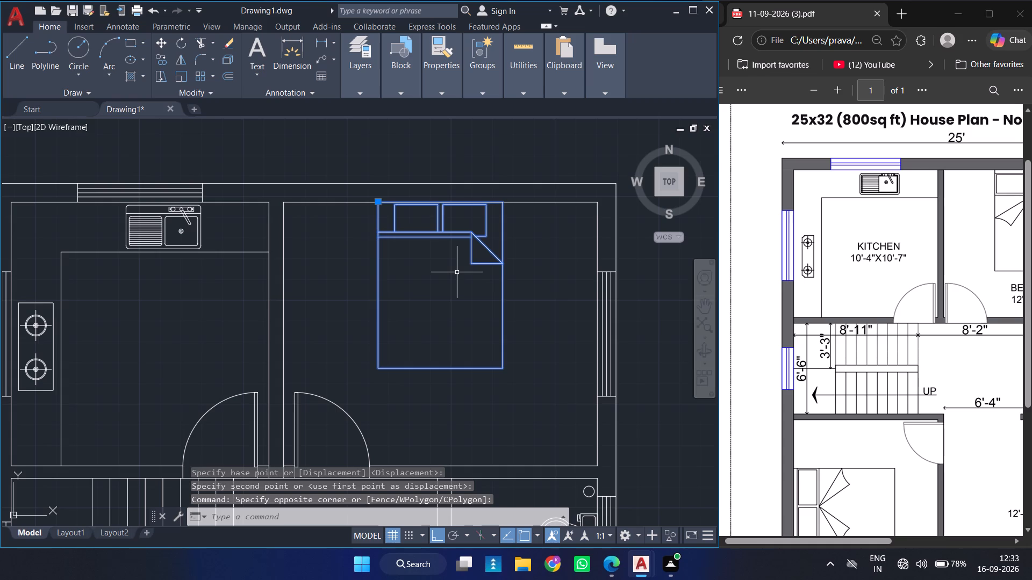
key("Return")
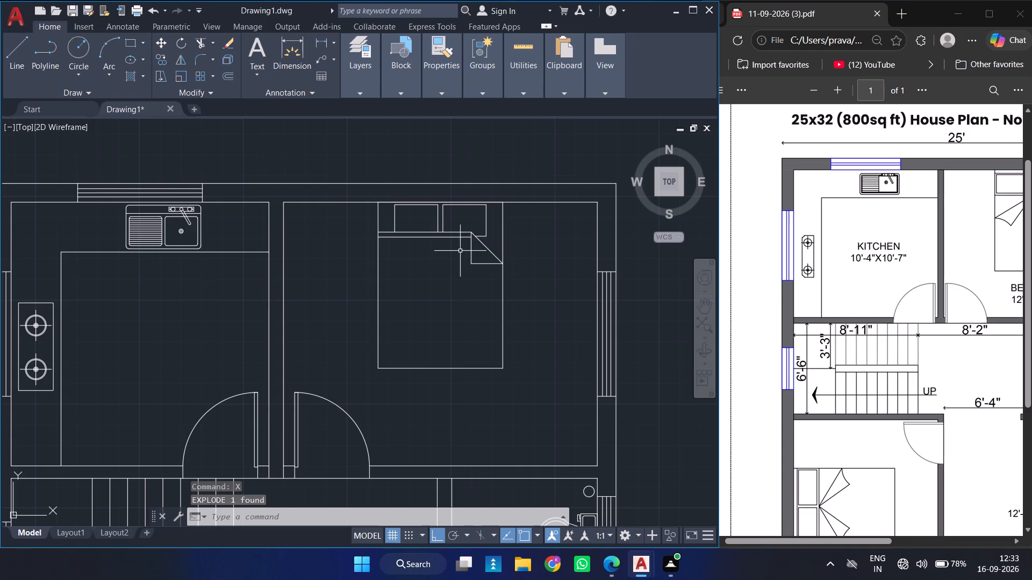
Delete the bed's triangular folded blanket corner and the two horizontal blanket lines below the pillows.
left_click(488, 245)
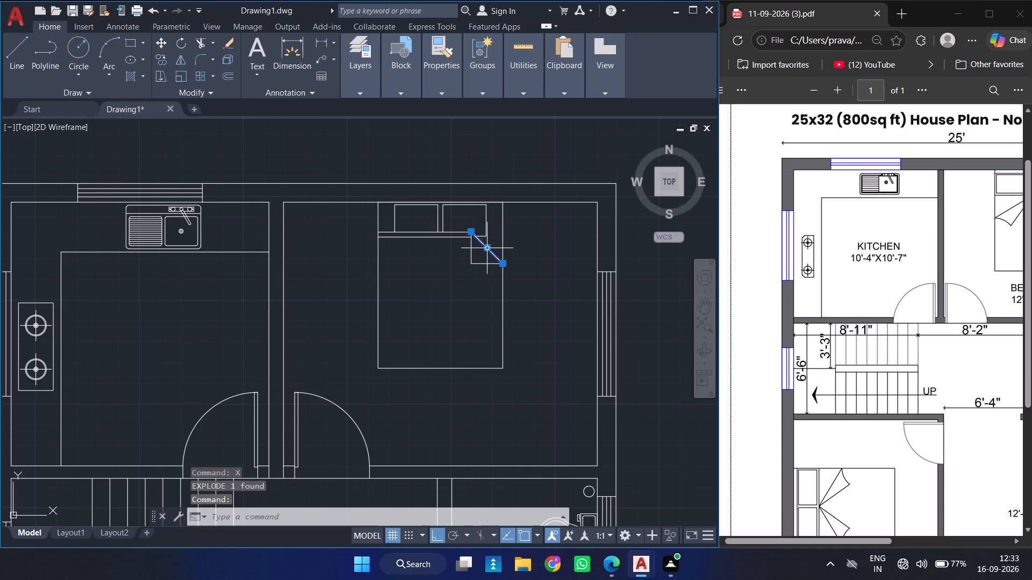
left_click(484, 256)
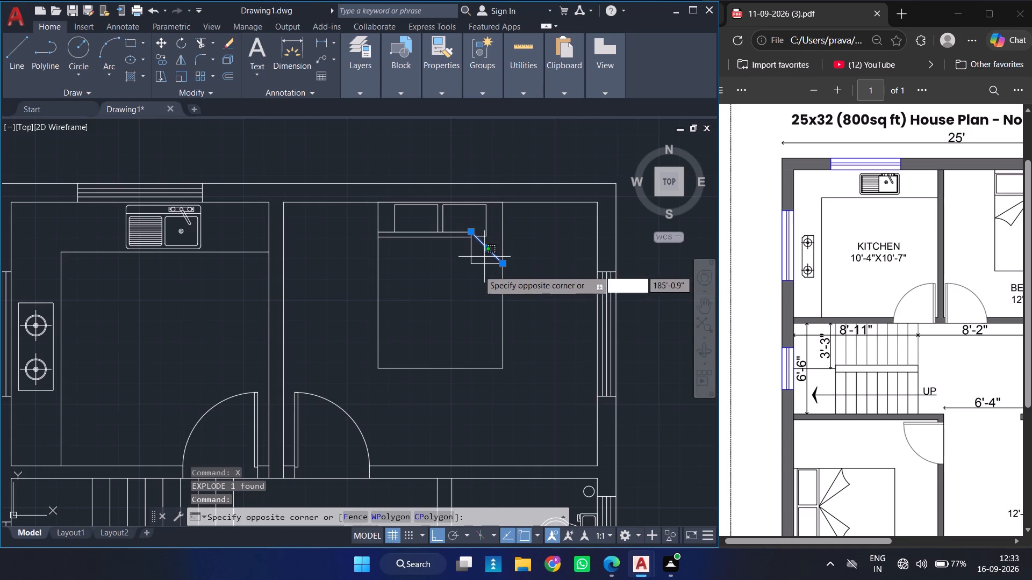
left_click(426, 293)
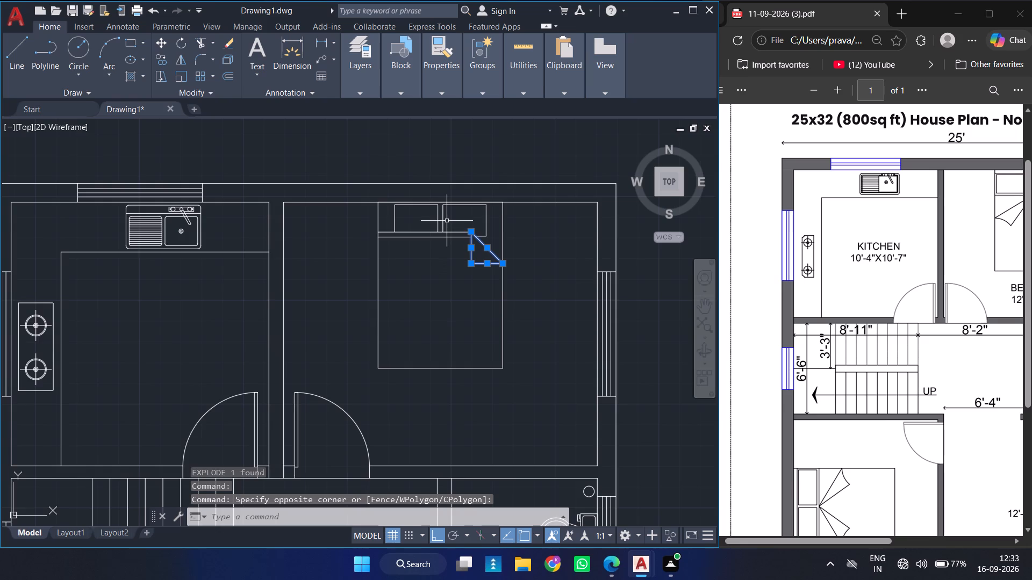
scroll(447, 221, "up", 3, "ctrl")
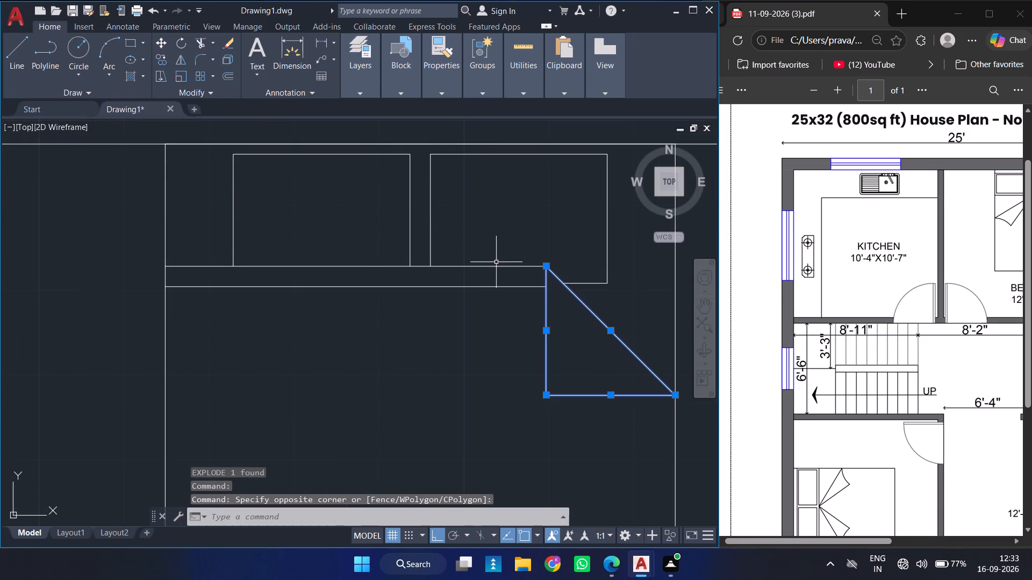
left_click(496, 268)
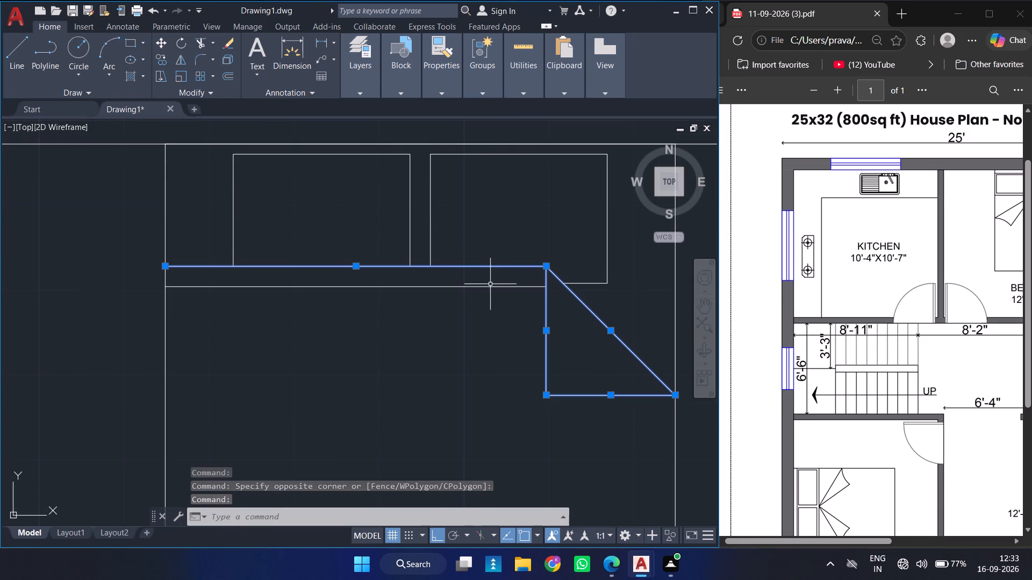
left_click(490, 285)
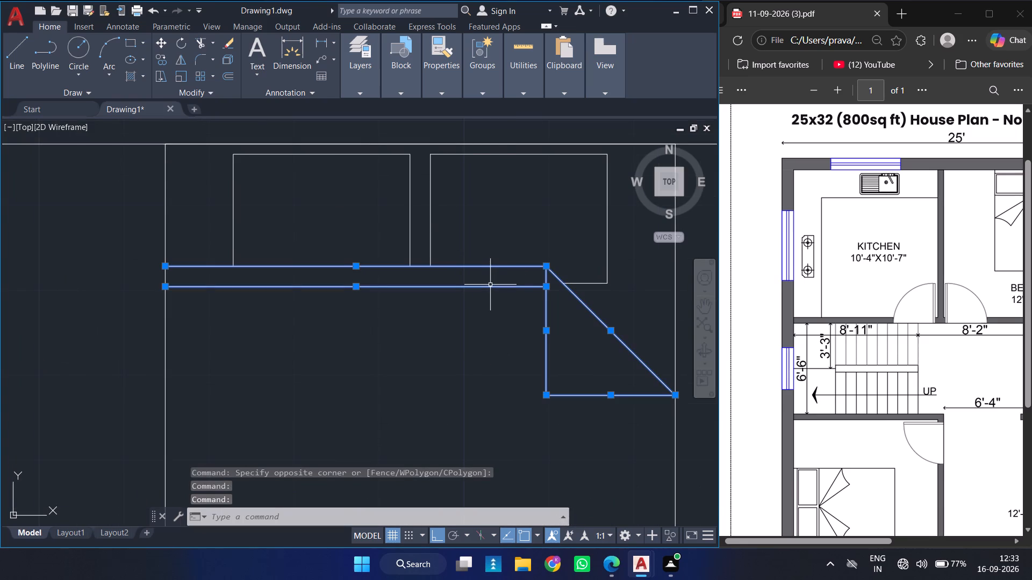
key("Delete")
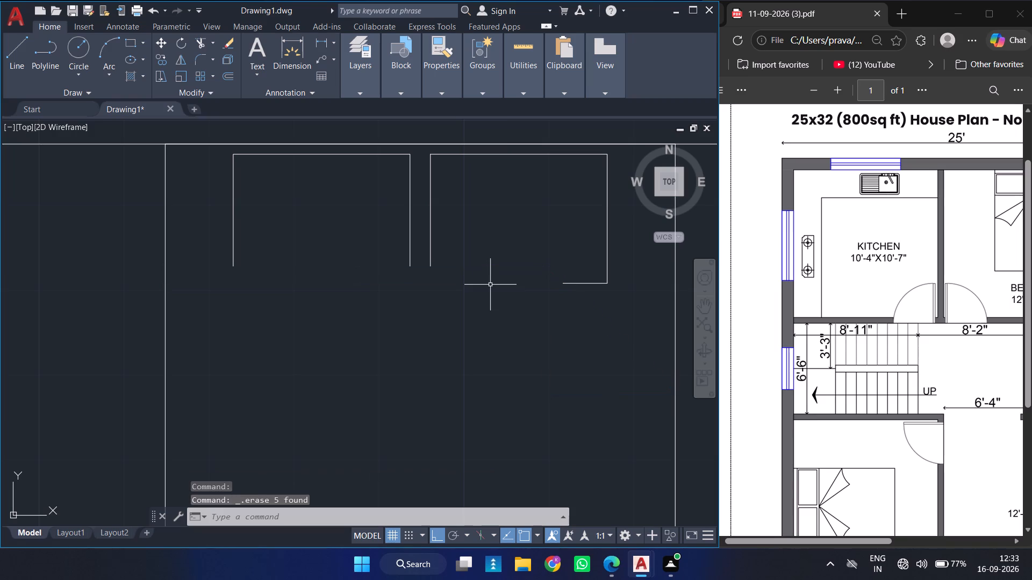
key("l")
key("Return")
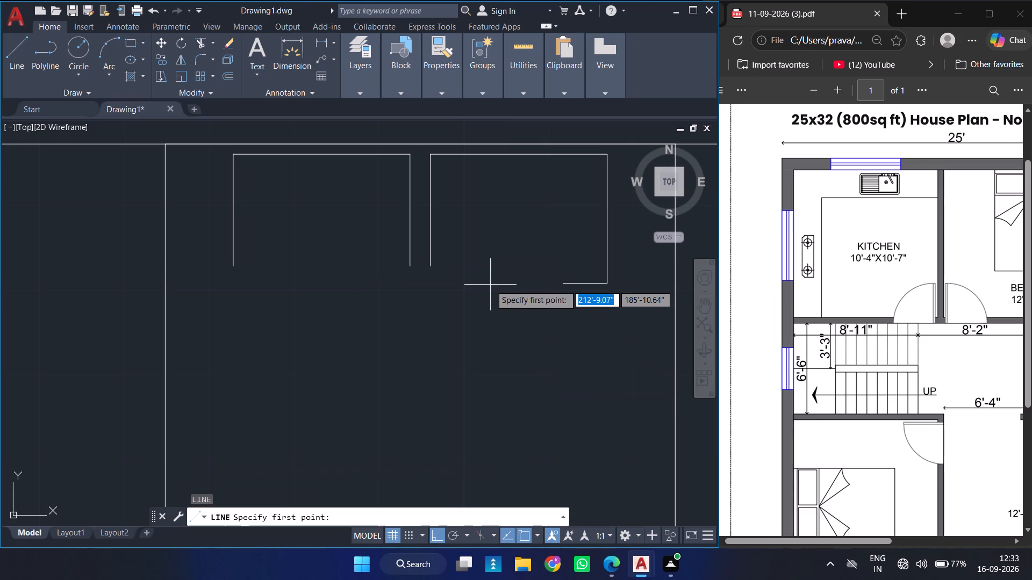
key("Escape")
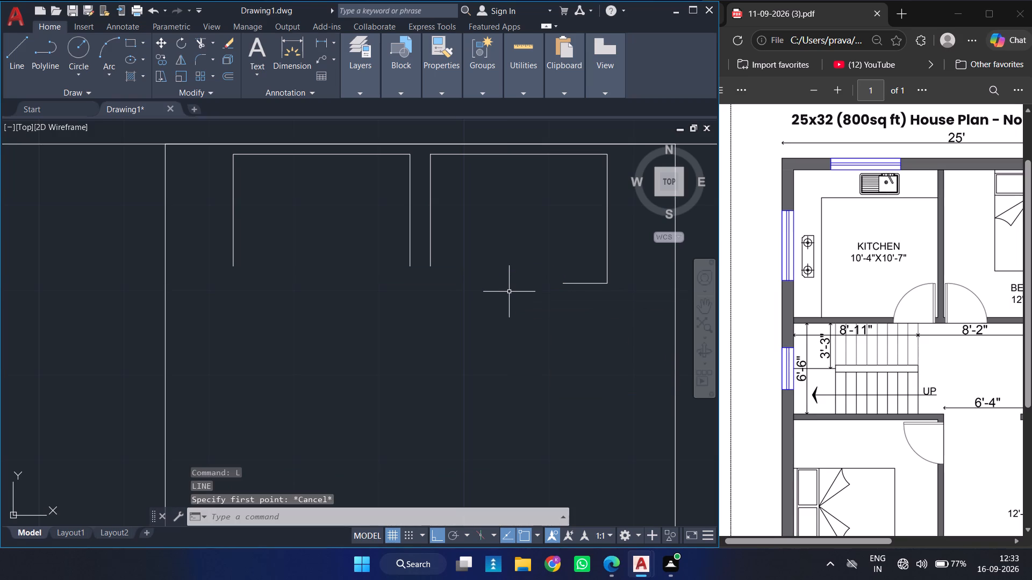
Extend the right pillow's bottom line to the bed's left edge and the open pillow sides down to that line.
type("EX")
key("space")
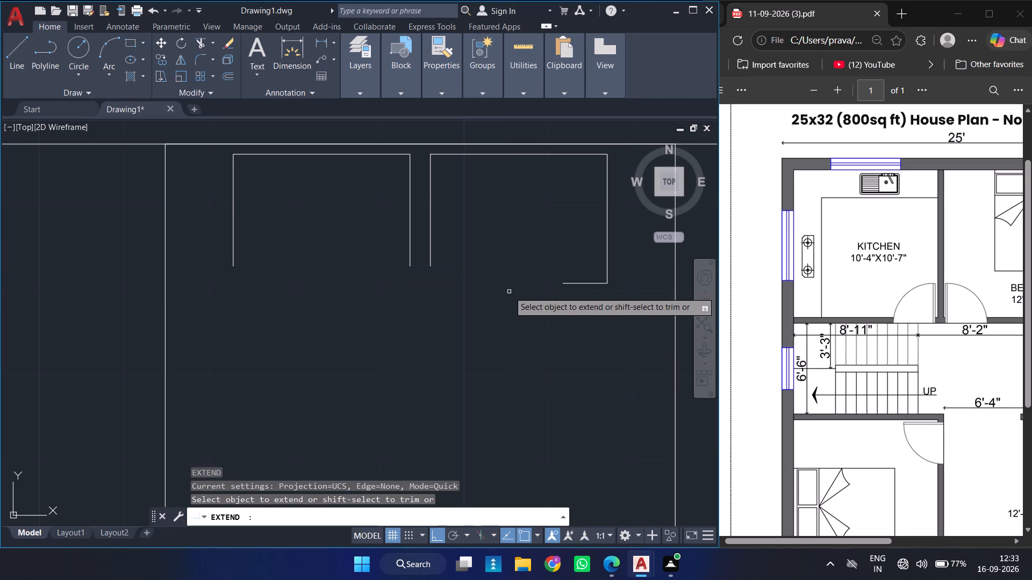
left_click(564, 284)
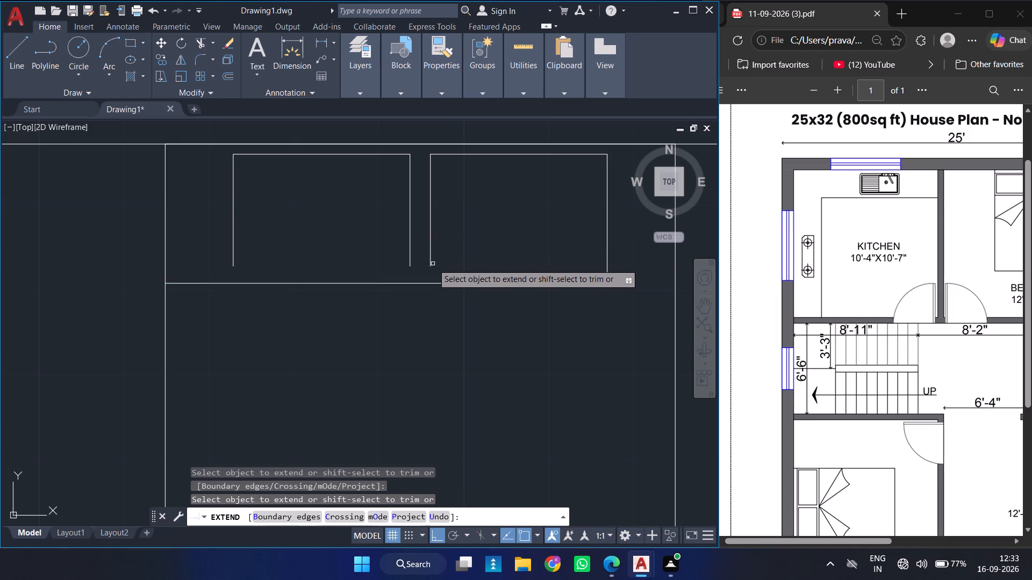
left_click(430, 265)
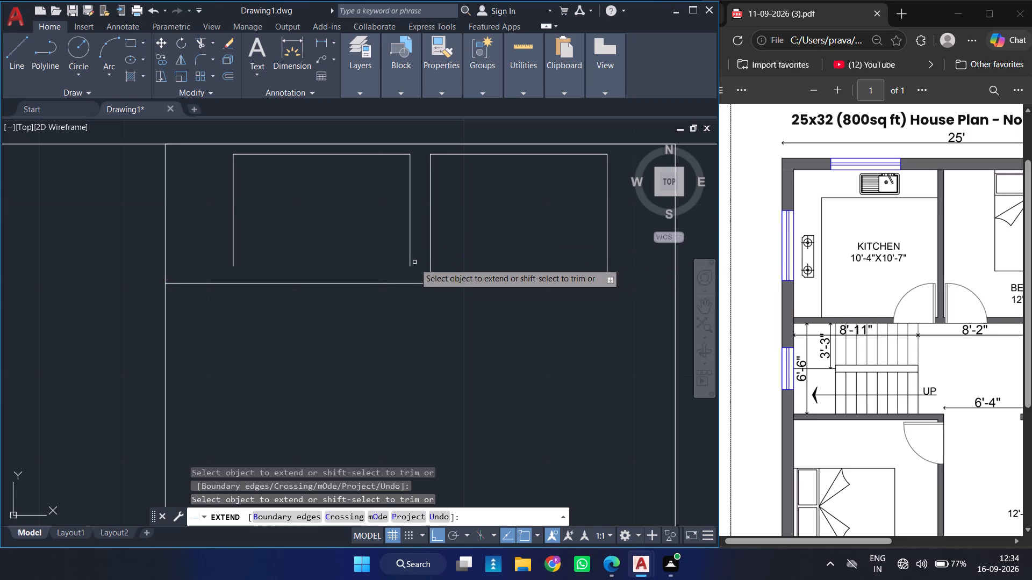
left_click(411, 266)
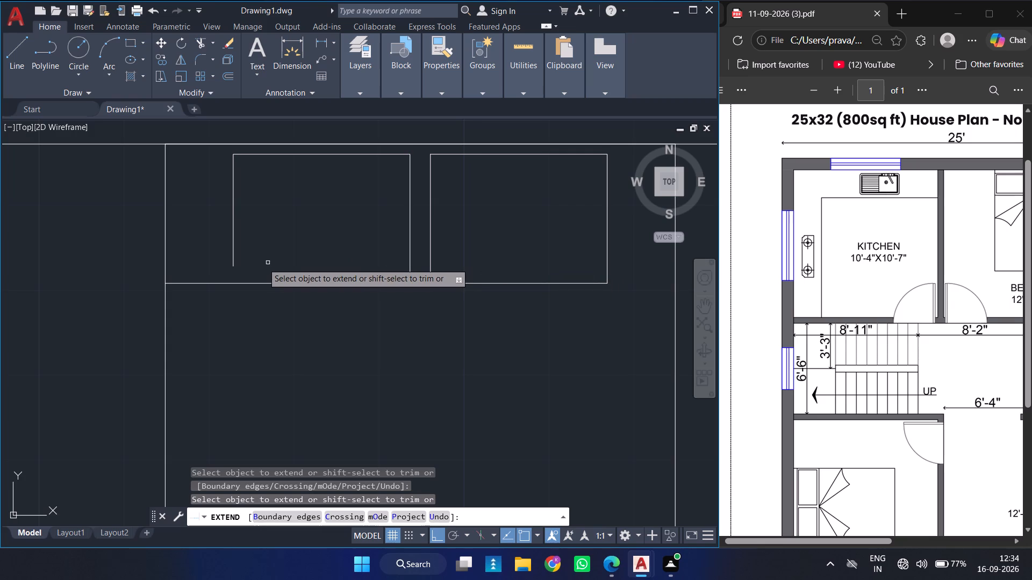
left_click(235, 253)
key("Escape")
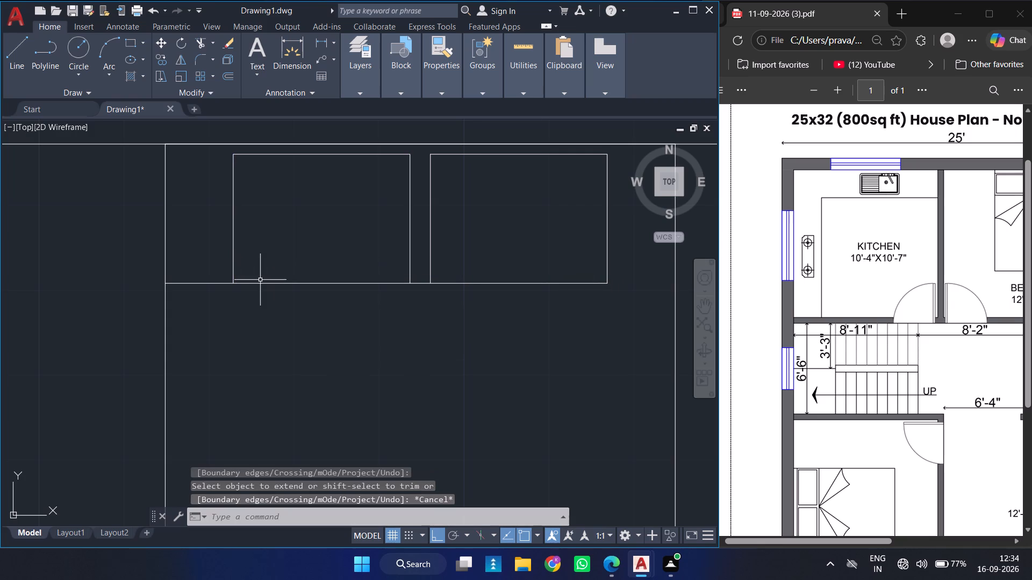
Trim the pillow bottom line off outside the left pillow and across the gap between the two pillows.
type("TR")
key("space")
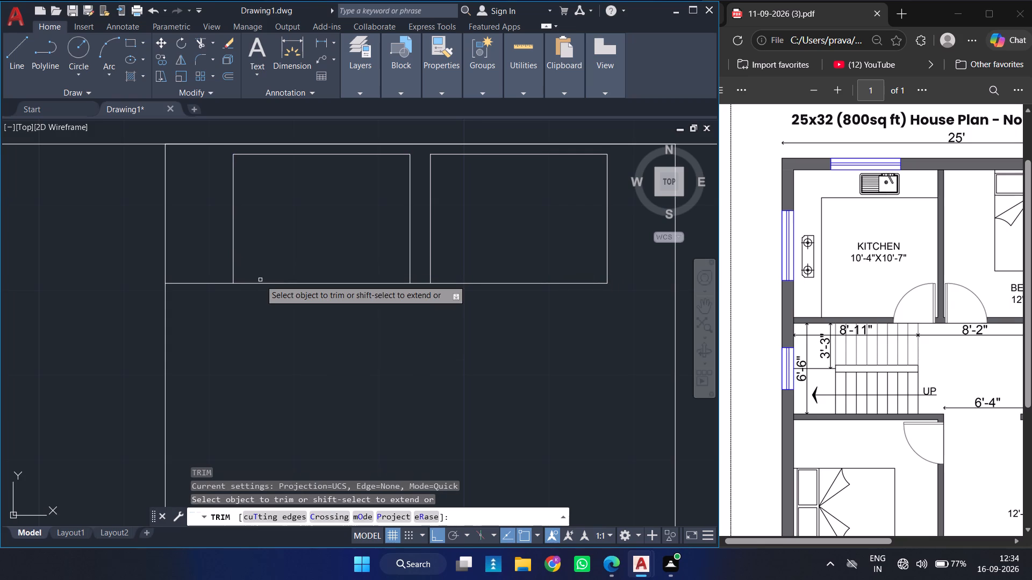
left_click(204, 285)
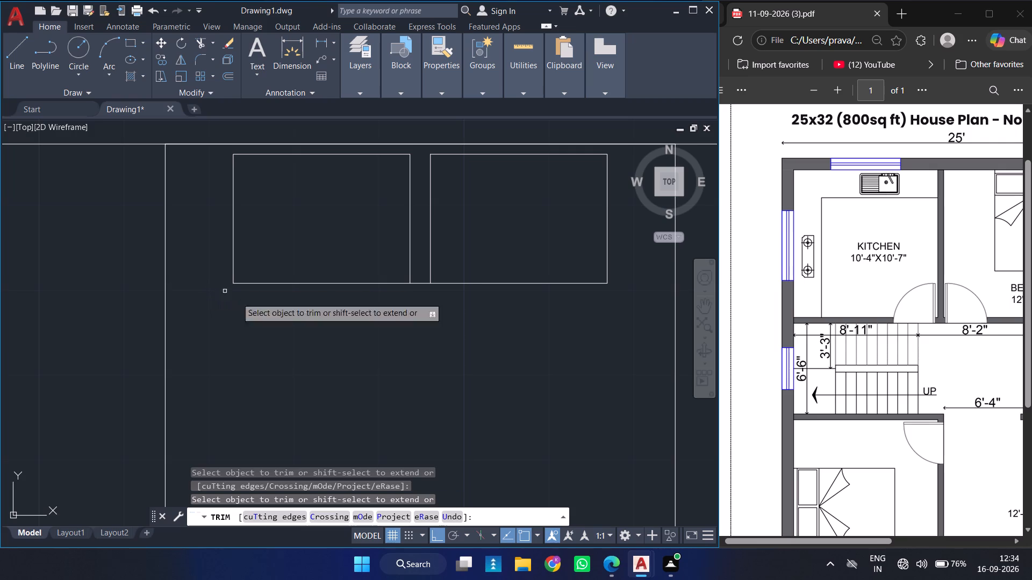
left_click(420, 281)
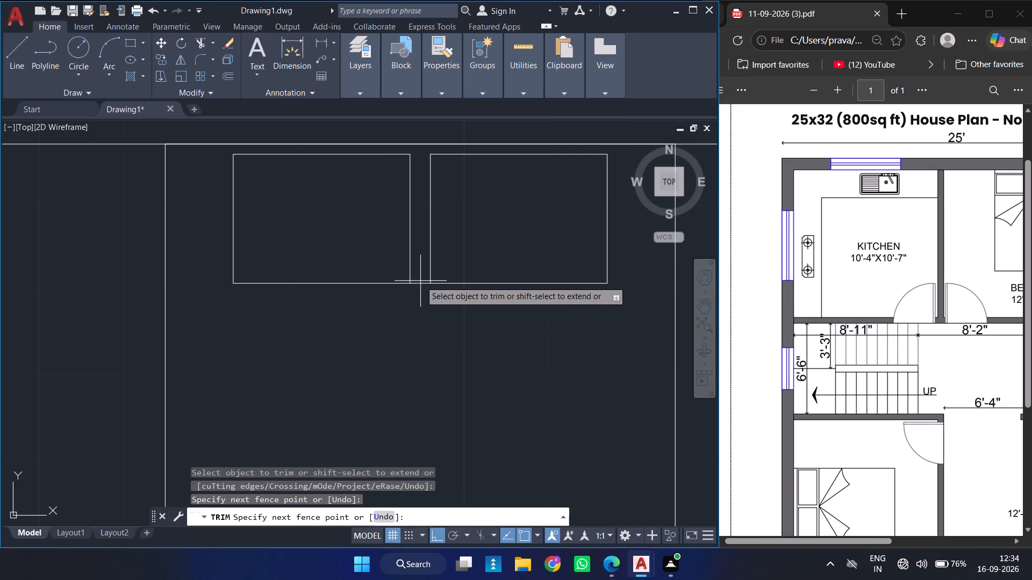
left_click(424, 305)
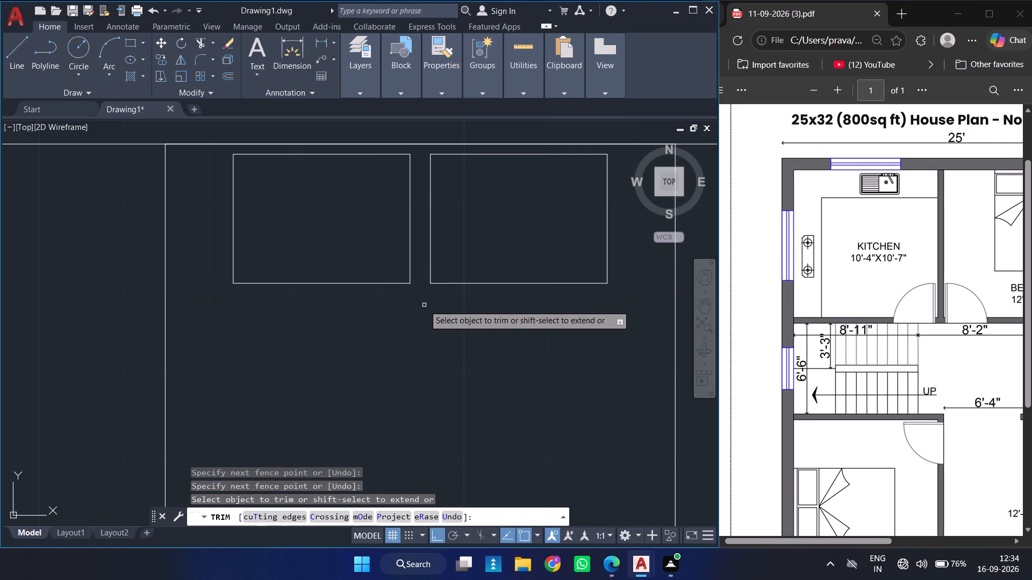
key("Escape")
Offset the left pillow's bottom line 1.25 inches downward, toward the foot of the bed.
key("o")
key("Return")
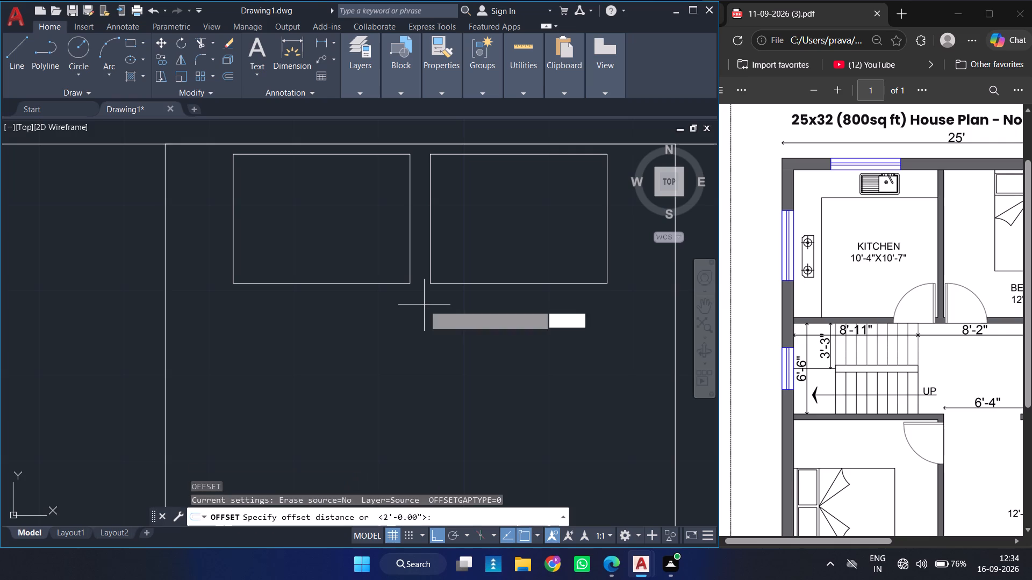
type("1.25")
key("Return")
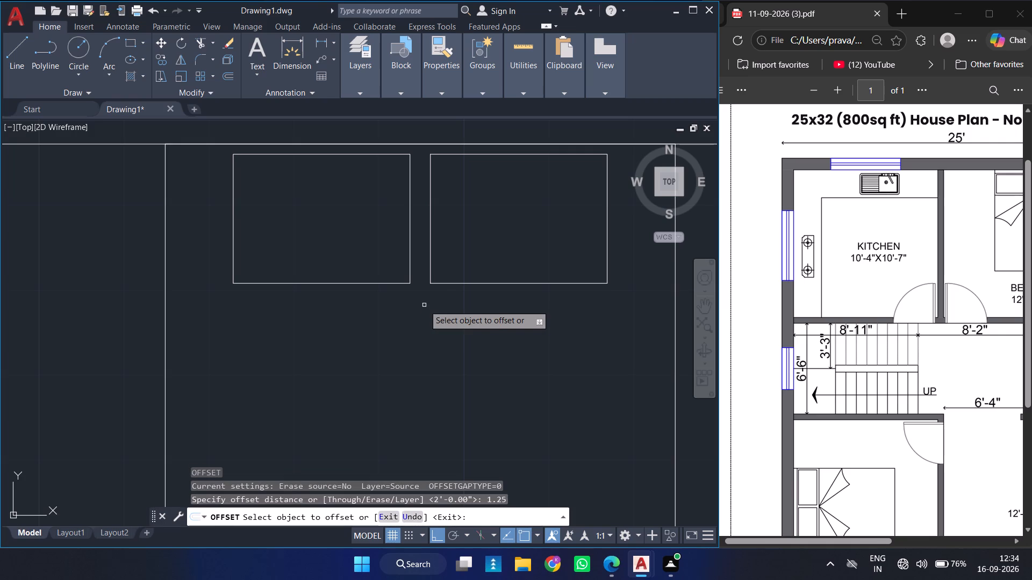
left_click(398, 282)
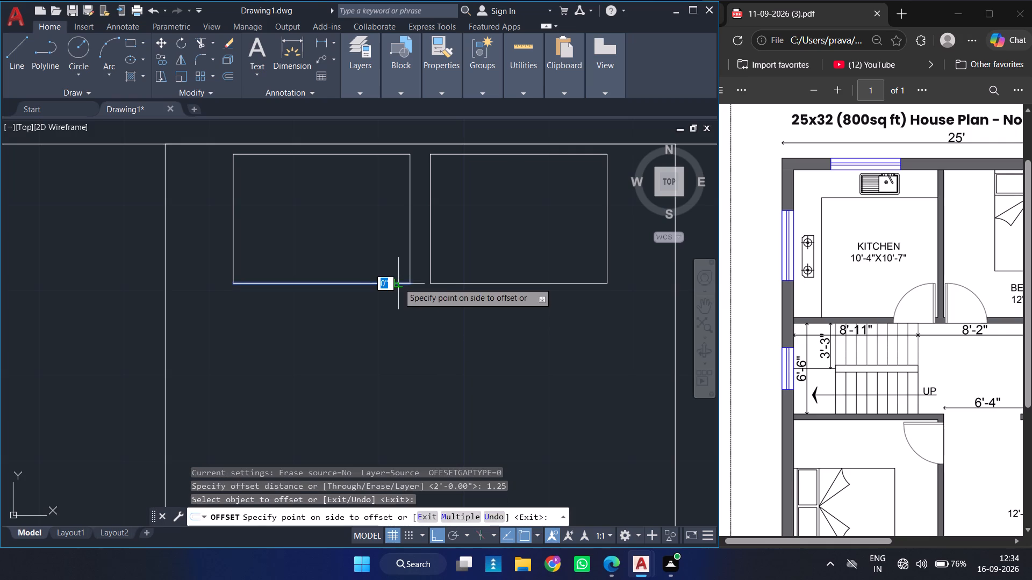
left_click(405, 361)
key("Escape")
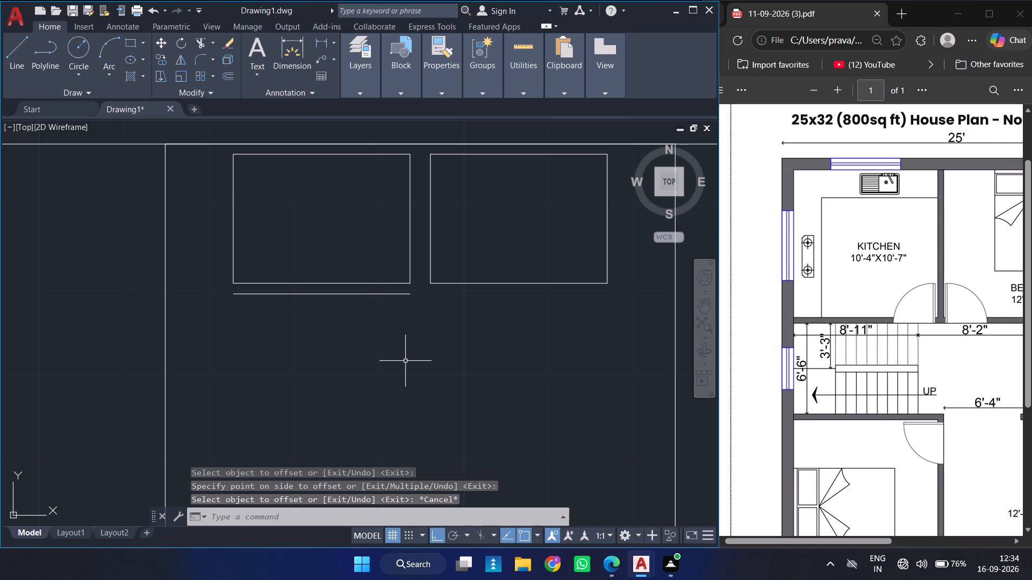
Extend the offset blanket line at both ends to the bed's left and right edges.
type("EX")
key("space")
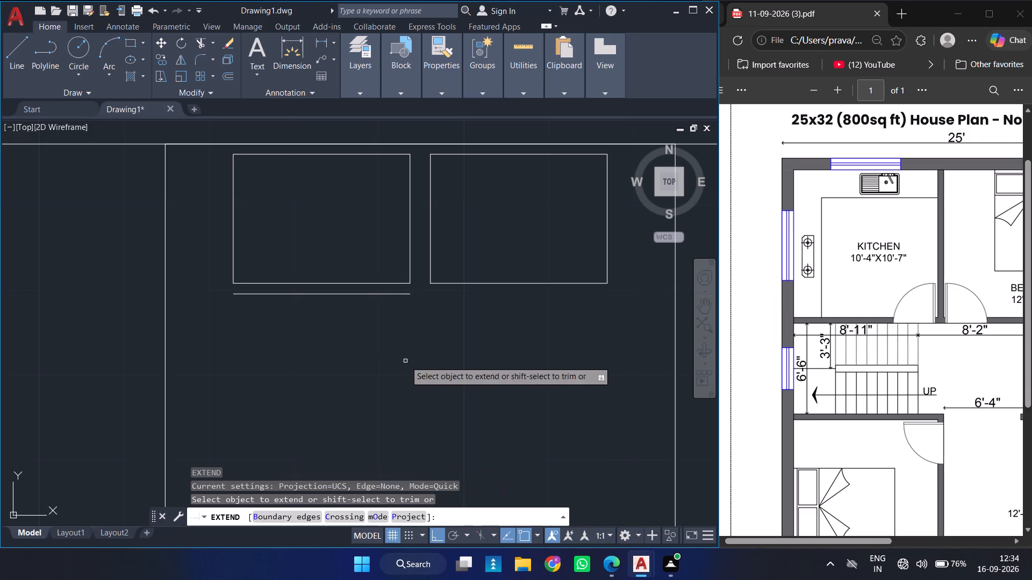
left_click(353, 294)
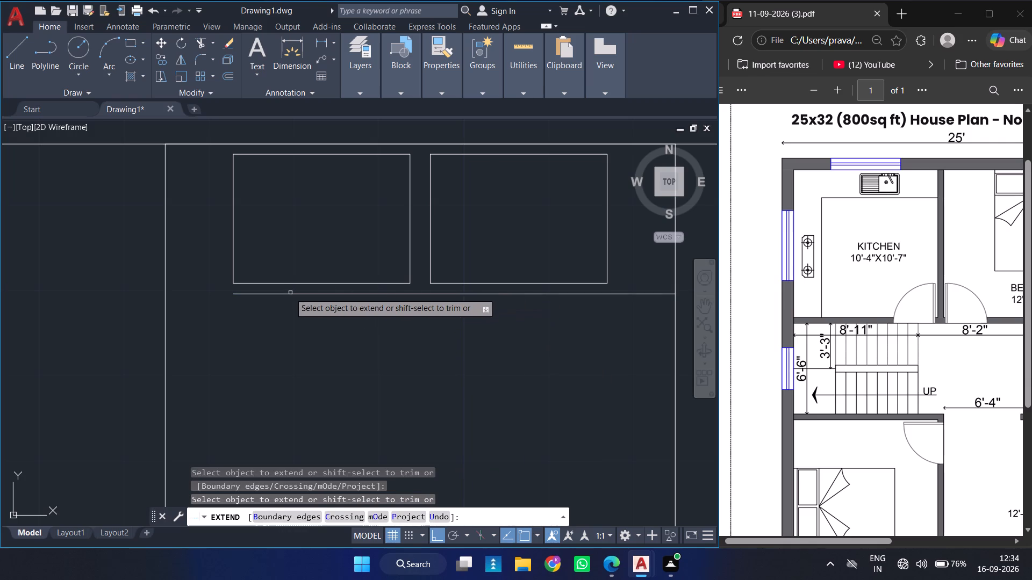
left_click(282, 293)
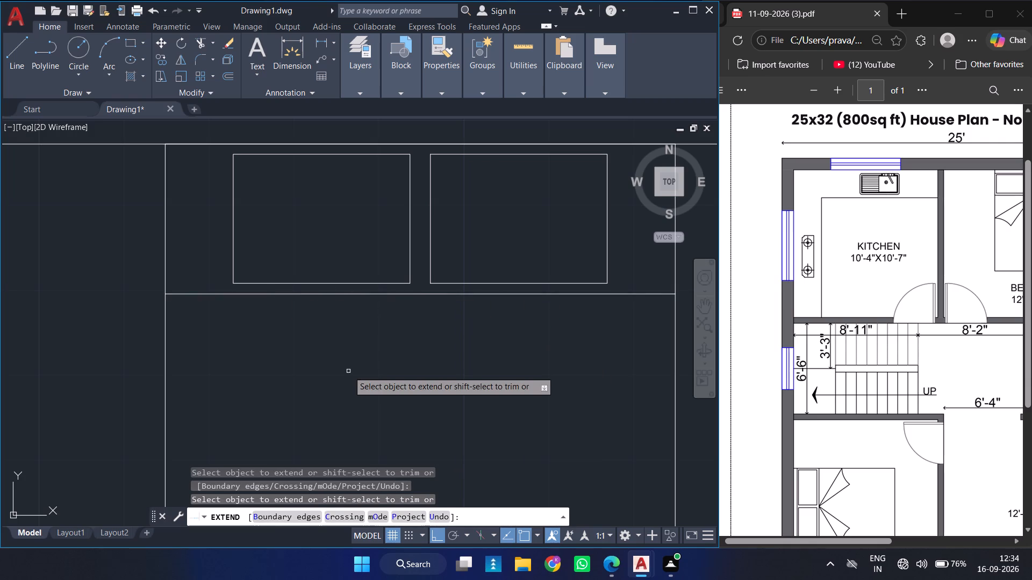
scroll(348, 371, "down", 1, "ctrl")
key("Escape")
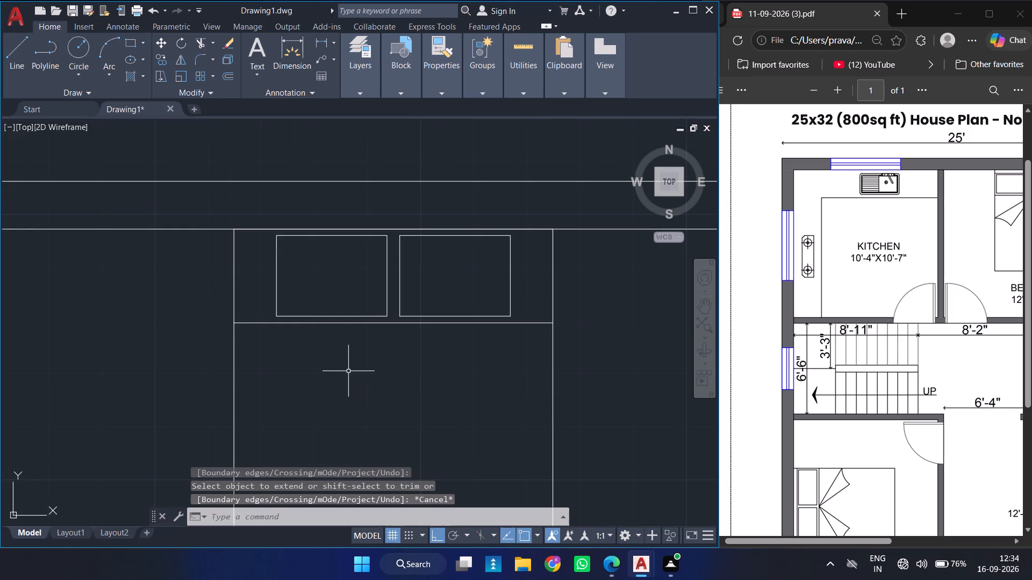
With Ortho off, draw blanket fold lines from the blanket line's midpoint: a narrow left flap with an end about 10 inches long, and one diagonal to the bed's right edge.
key("l")
key("Return")
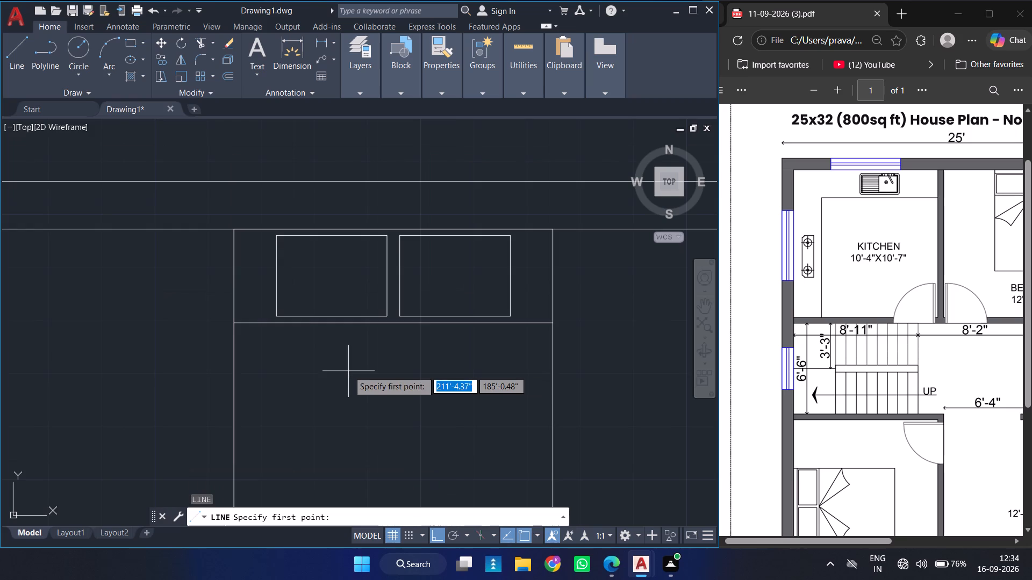
left_click(432, 537)
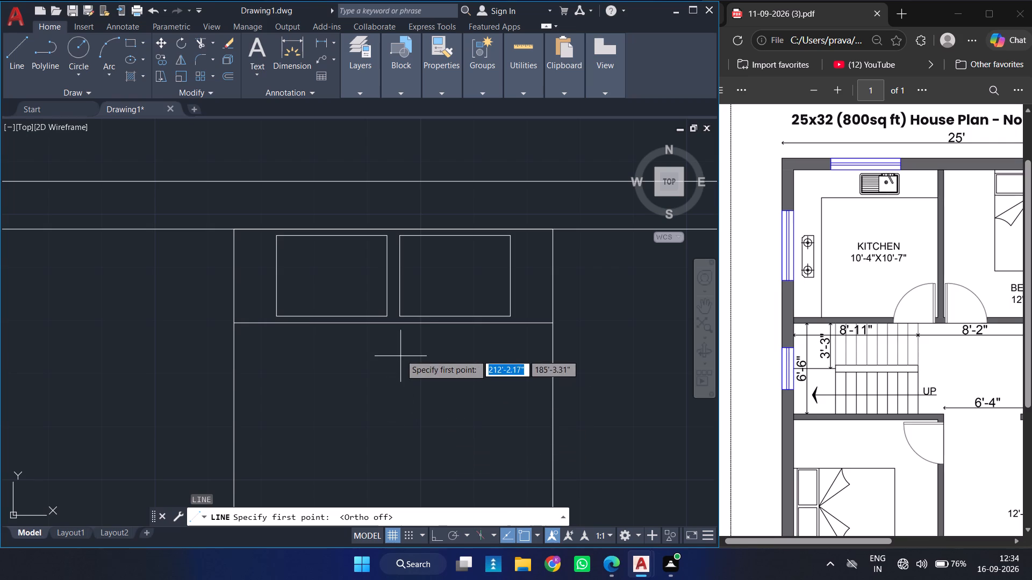
left_click(393, 322)
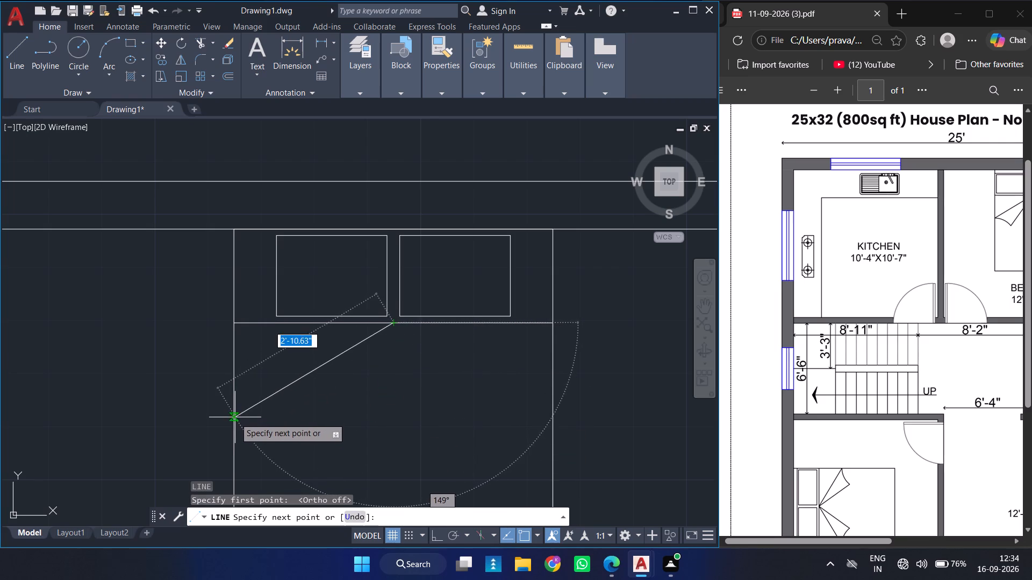
left_click(234, 444)
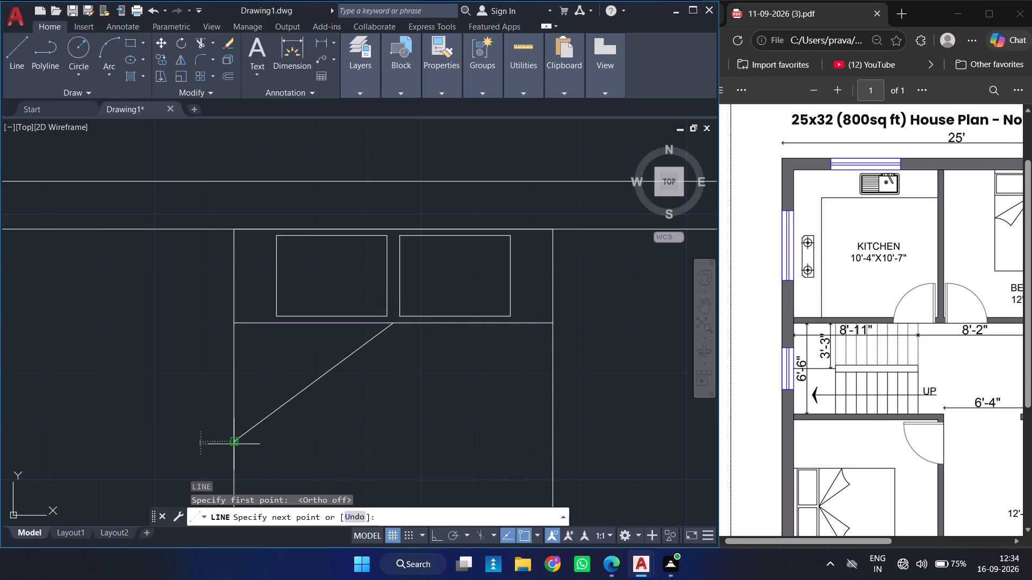
left_click(281, 473)
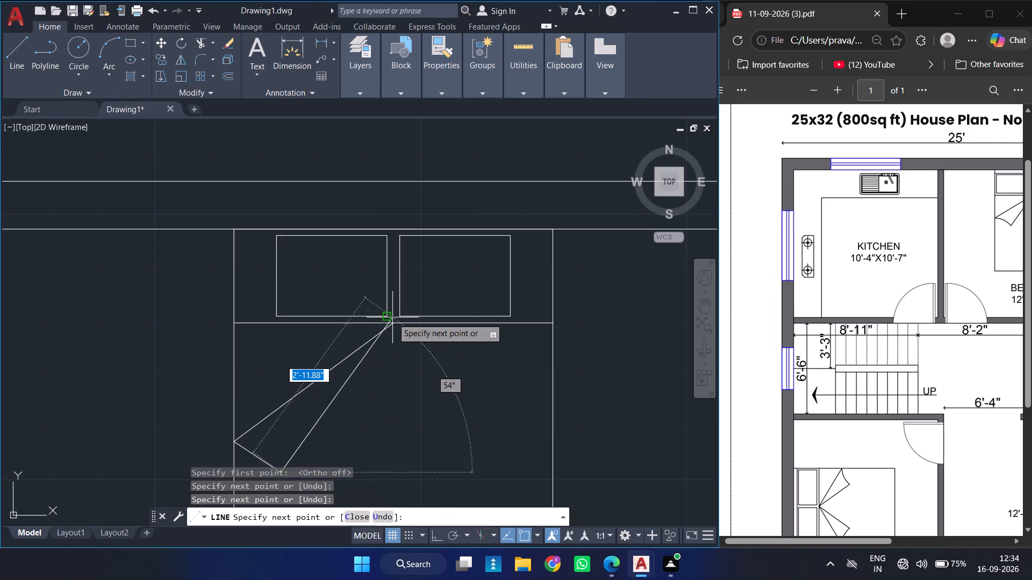
left_click(391, 322)
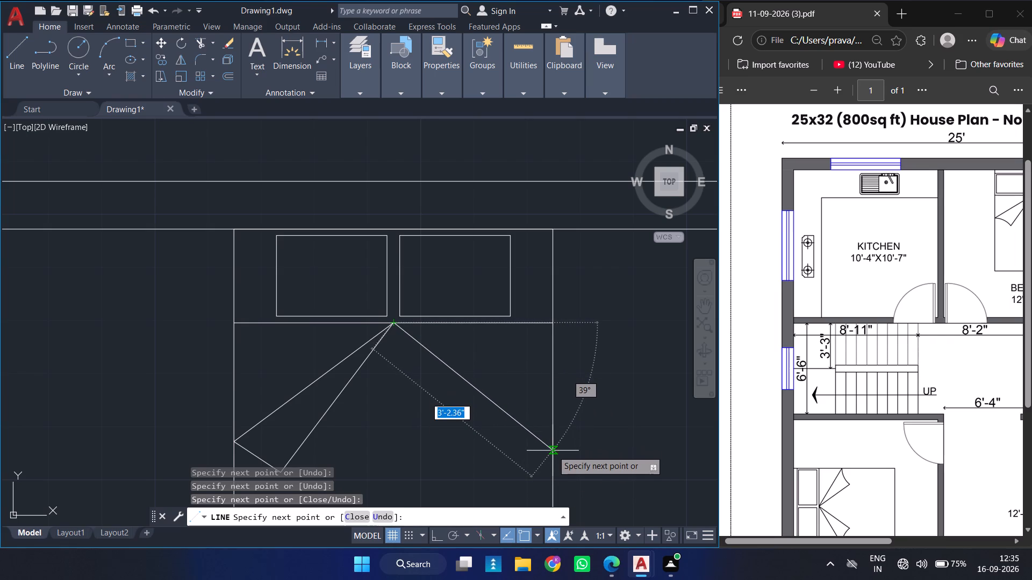
left_click(554, 443)
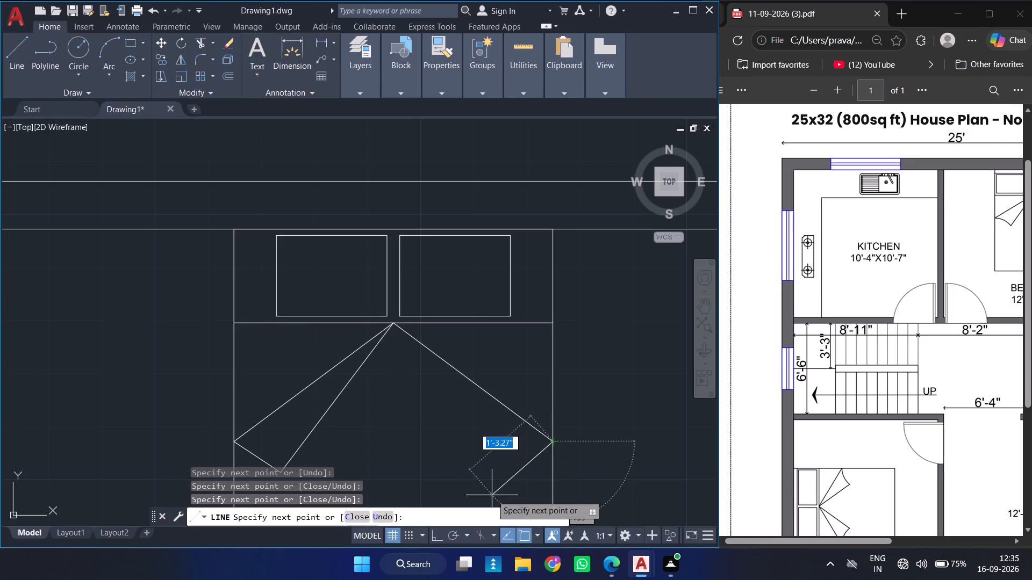
key("Escape")
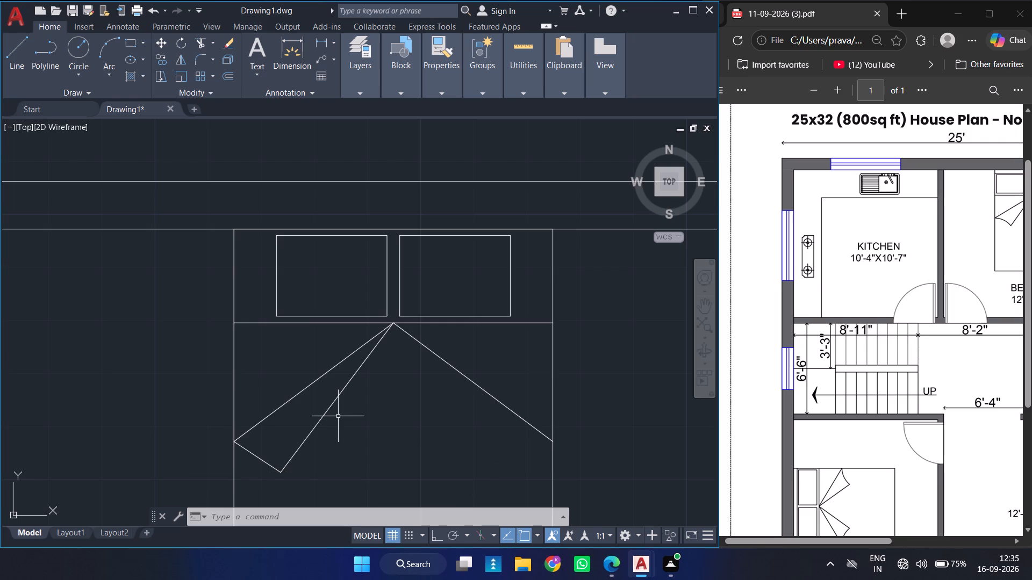
Replace the left flap's short straight end line with a Start, End, Direction arc between the same two endpoints, starting at the bed's left edge.
left_click(263, 459)
key("Delete")
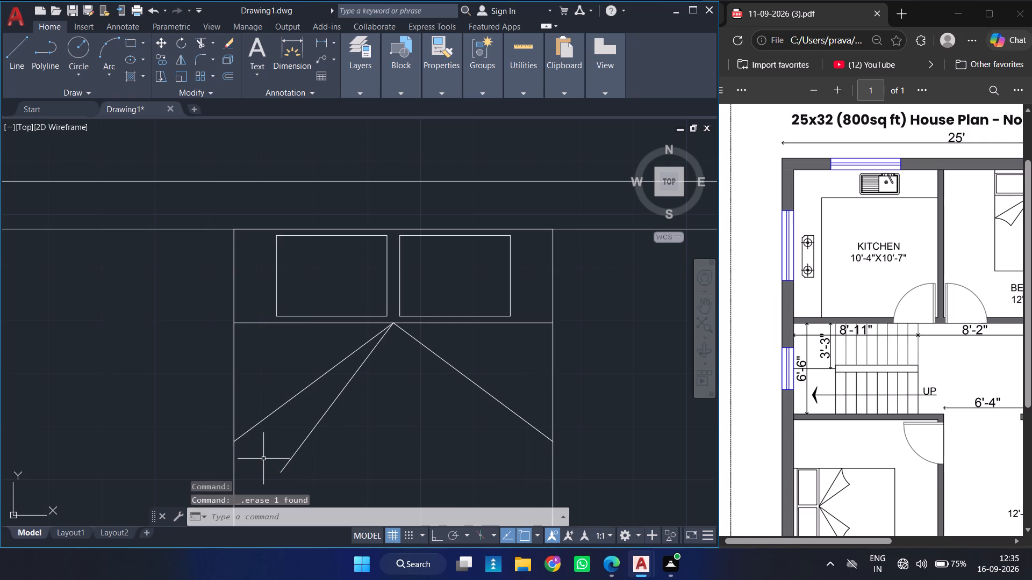
left_click(107, 76)
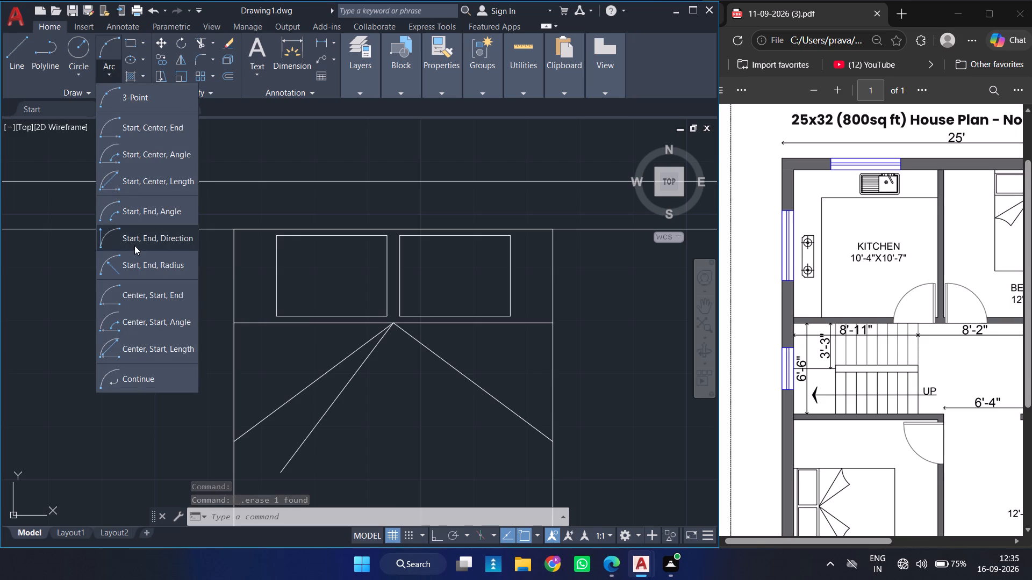
left_click(134, 245)
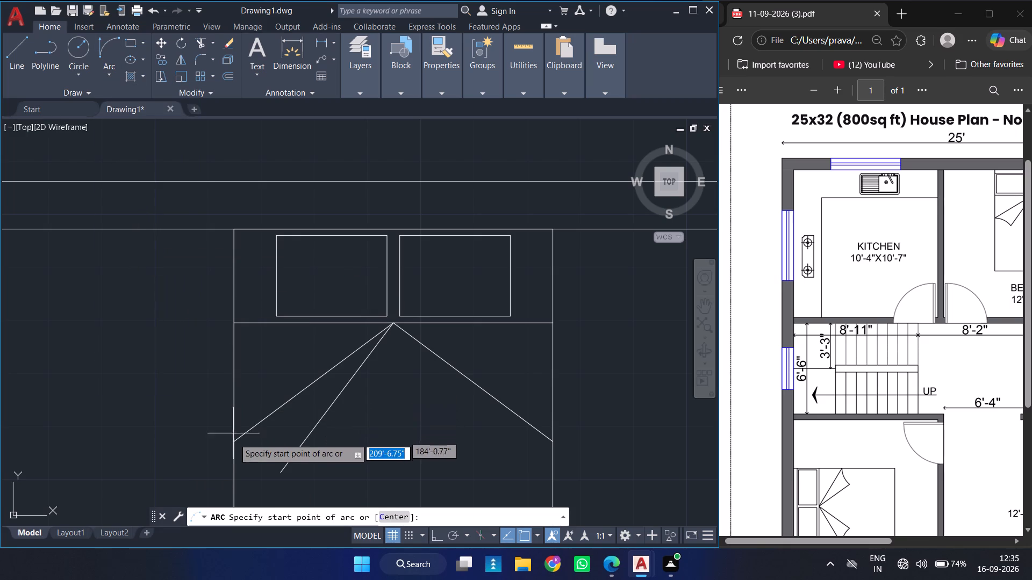
left_click(234, 439)
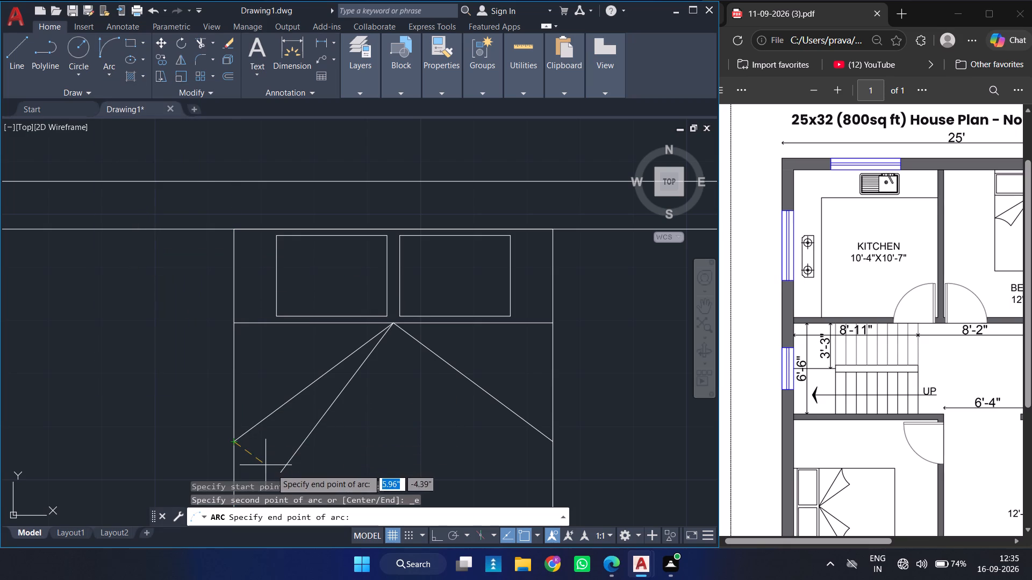
left_click(278, 470)
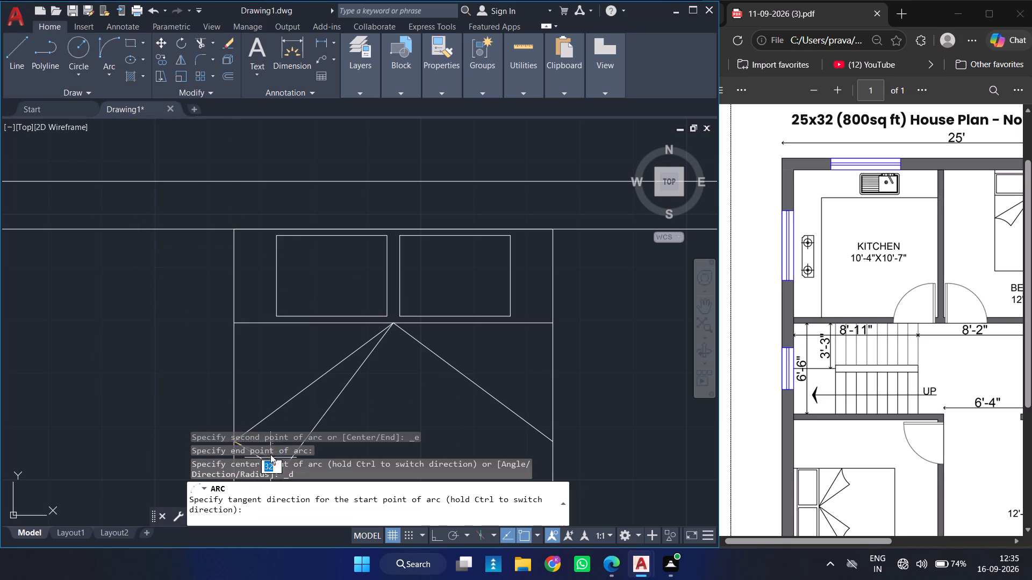
scroll(277, 431, "down", 2, "ctrl")
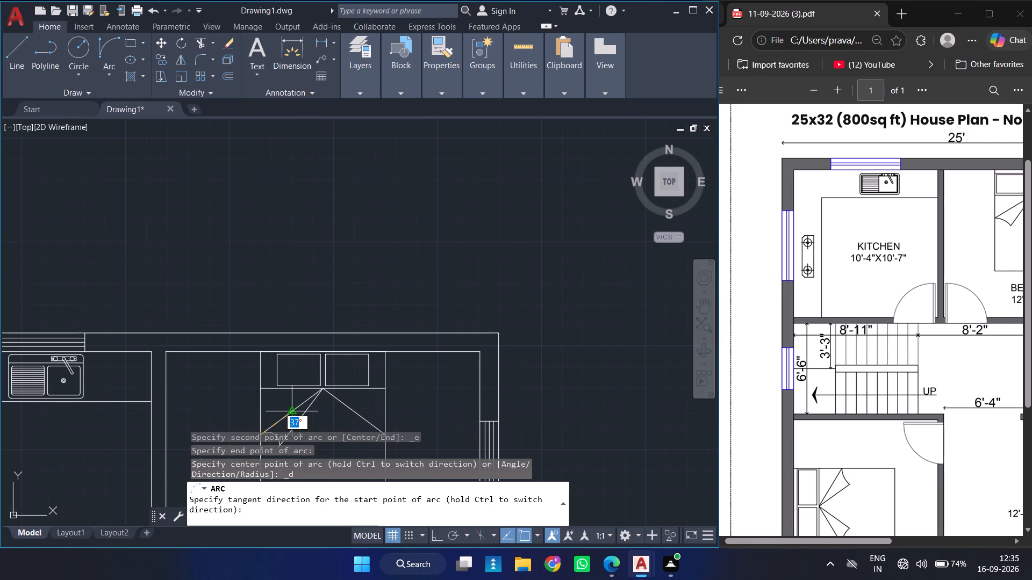
scroll(359, 314, "down", 3, "ctrl")
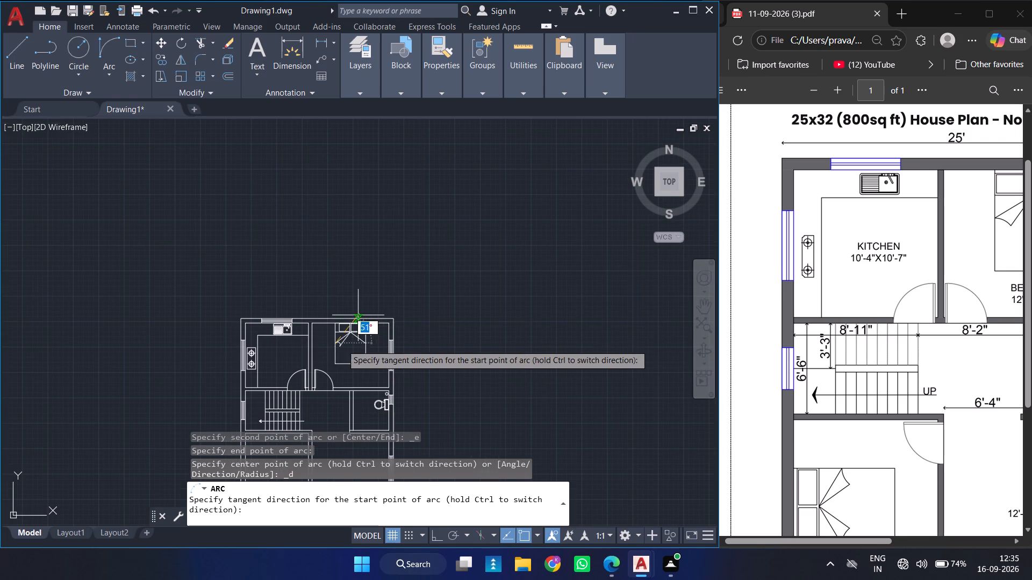
scroll(342, 345, "up", 5, "ctrl")
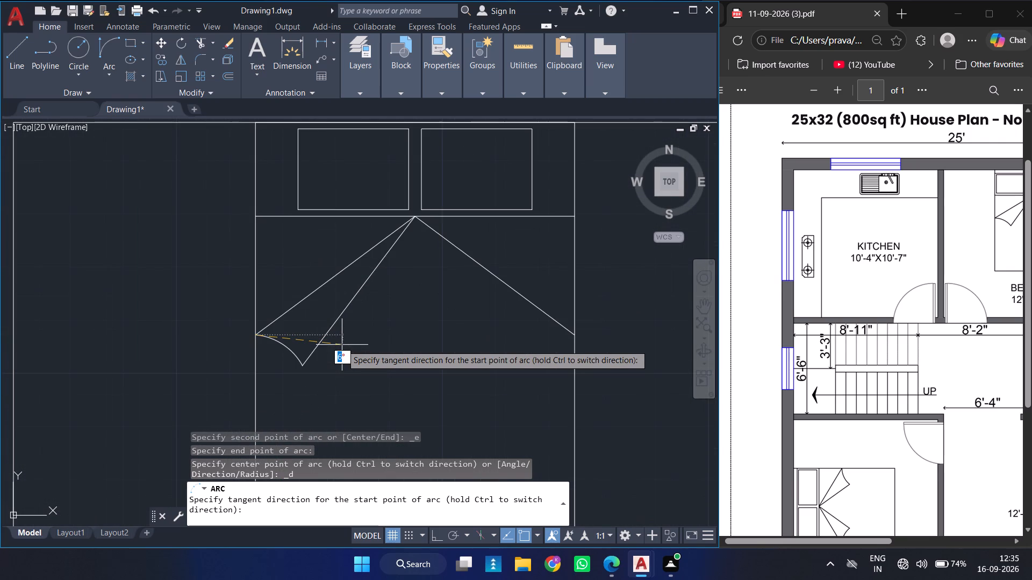
left_click(345, 332)
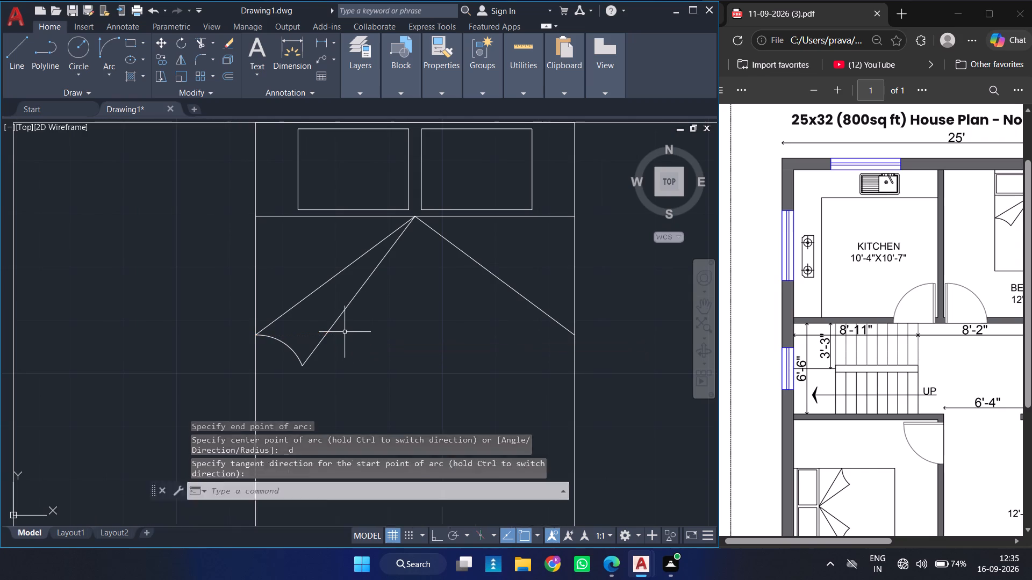
Mirror the left flap's arc and inner diagonal about a vertical axis through the blanket line's midpoint, with Ortho on, keeping the originals.
left_click(345, 332)
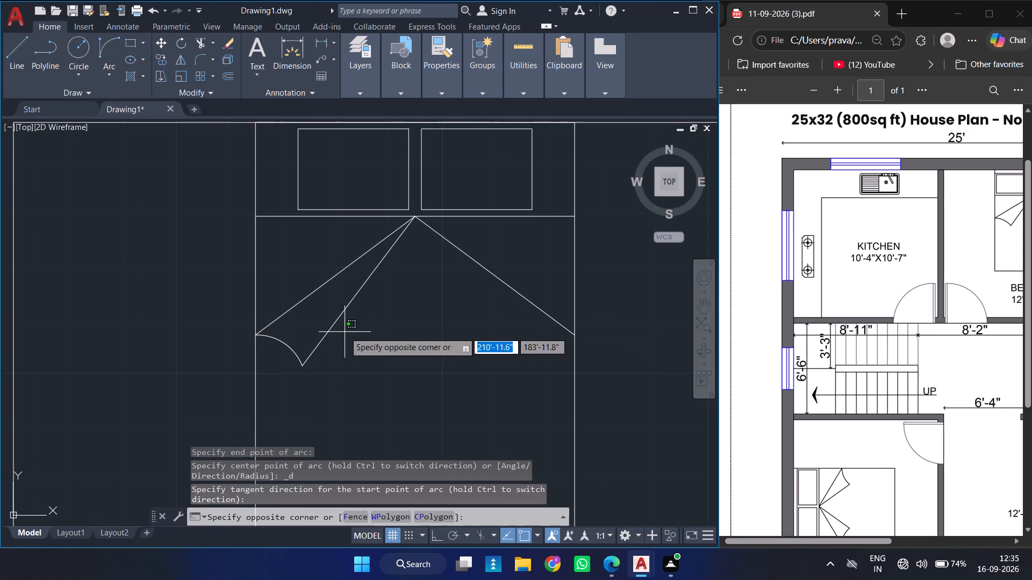
left_click(279, 376)
type("MI")
key("Return")
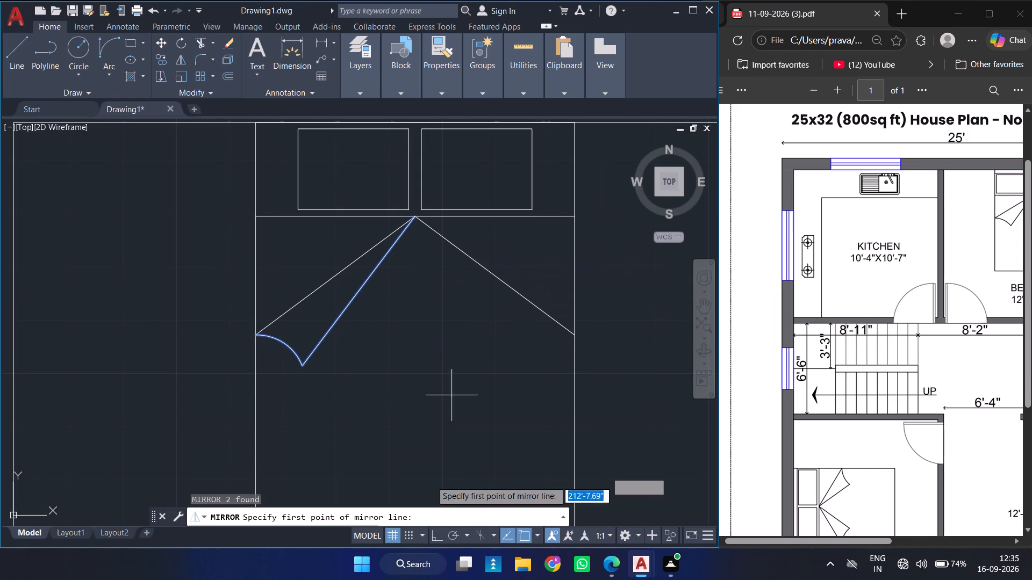
left_click(438, 534)
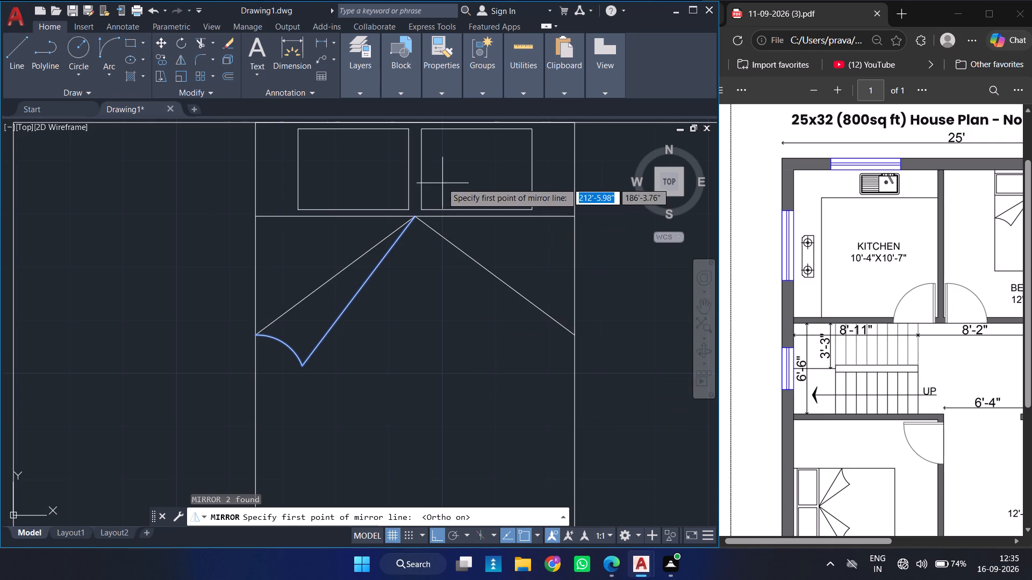
left_click(415, 216)
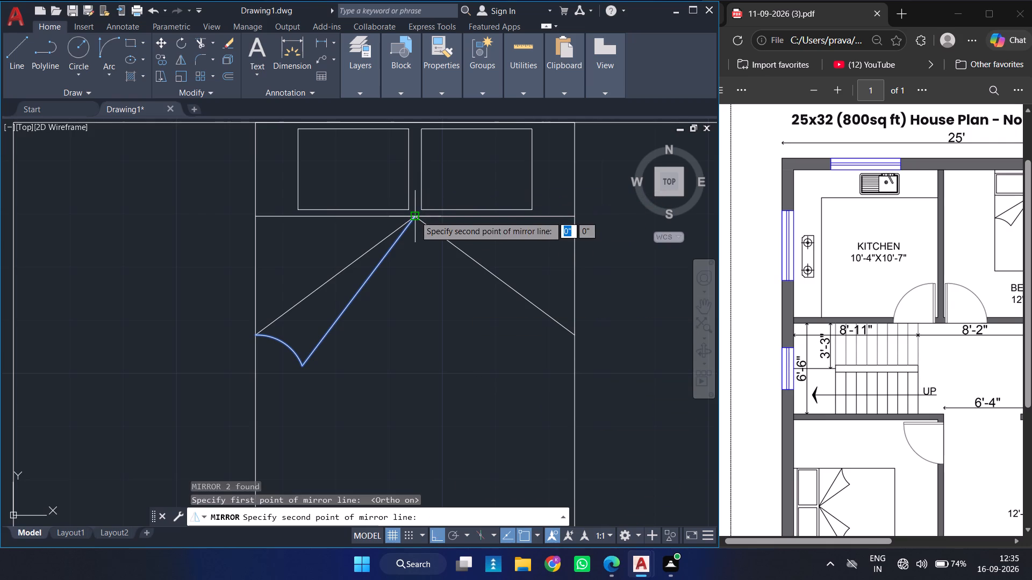
left_click(409, 339)
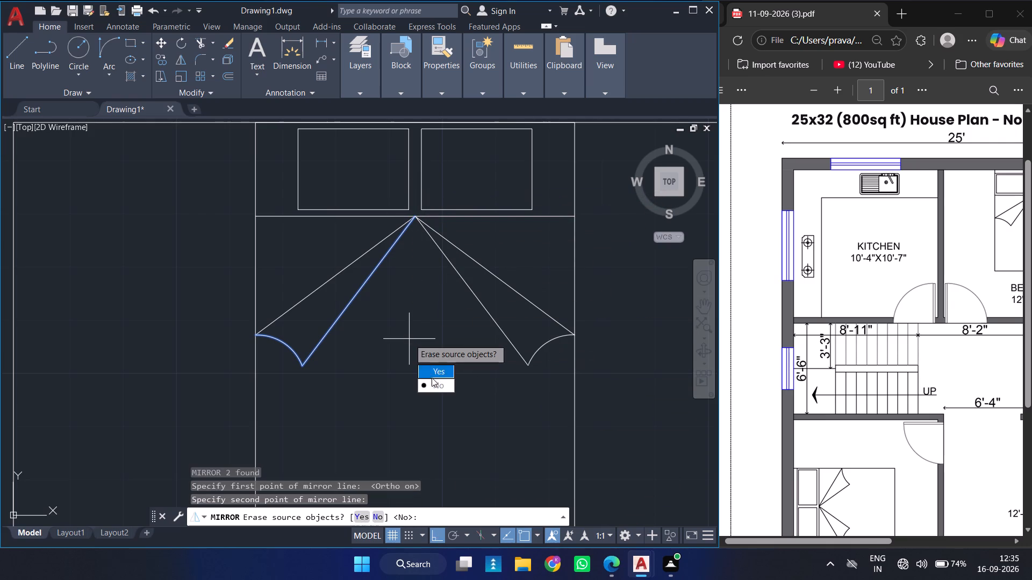
left_click_drag(434, 383, 409, 339)
scroll(409, 339, "down", 1, "ctrl")
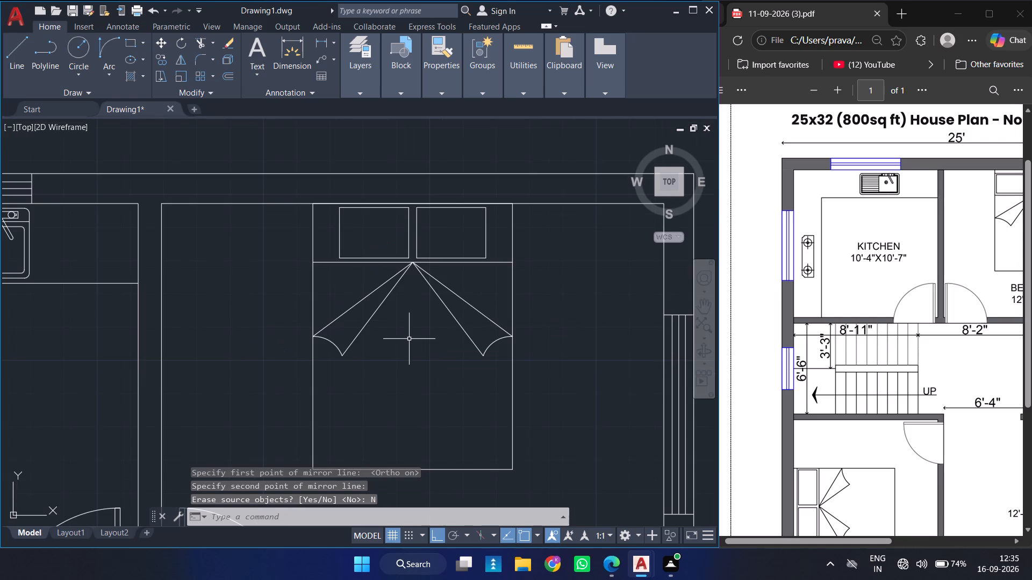
Group all the upper-right bedroom's bed geometry, including the outline, pillows, blanket line and folded flaps.
scroll(409, 339, "down", 2, "ctrl")
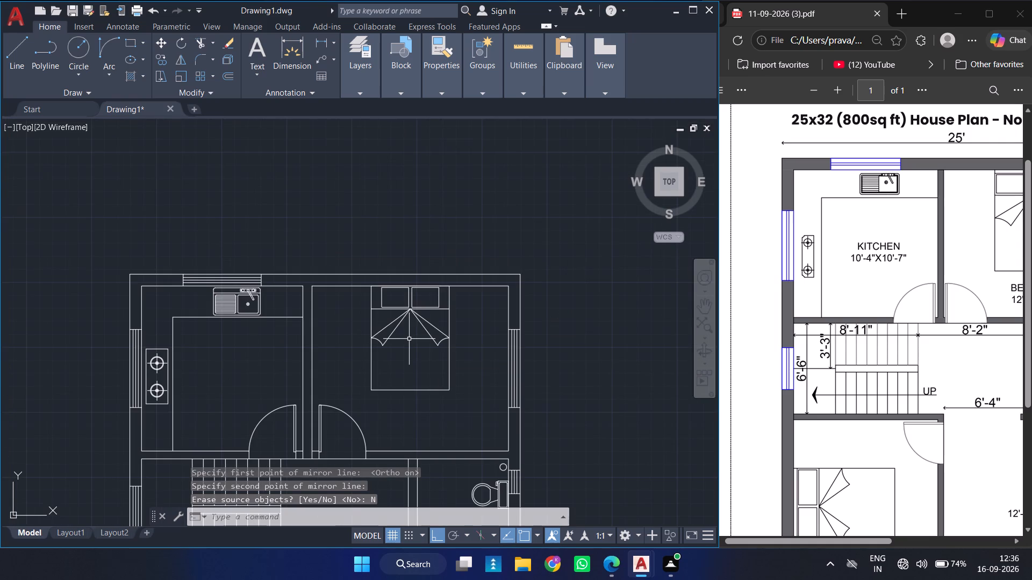
left_click(458, 303)
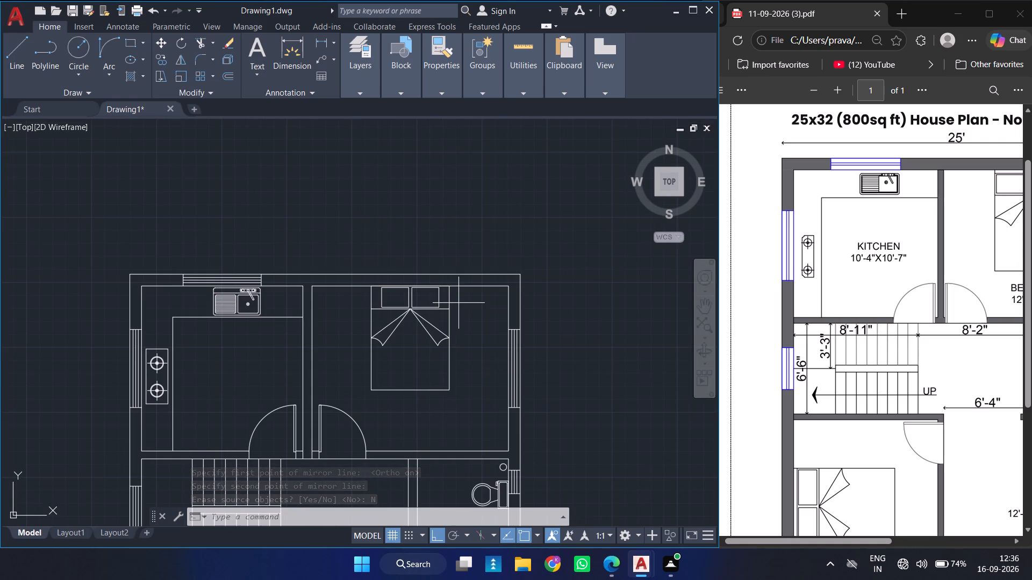
left_click(354, 386)
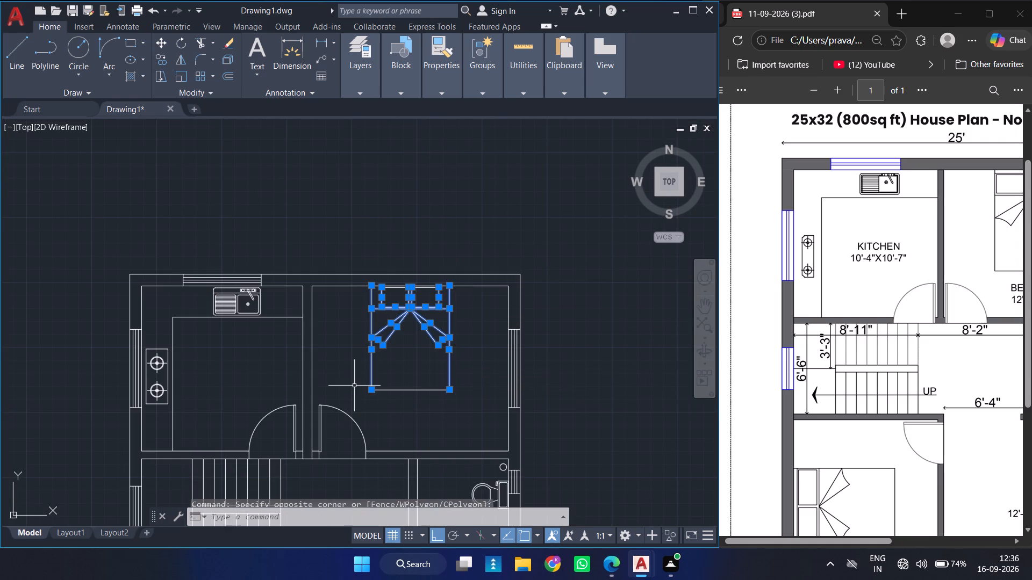
left_click(340, 250)
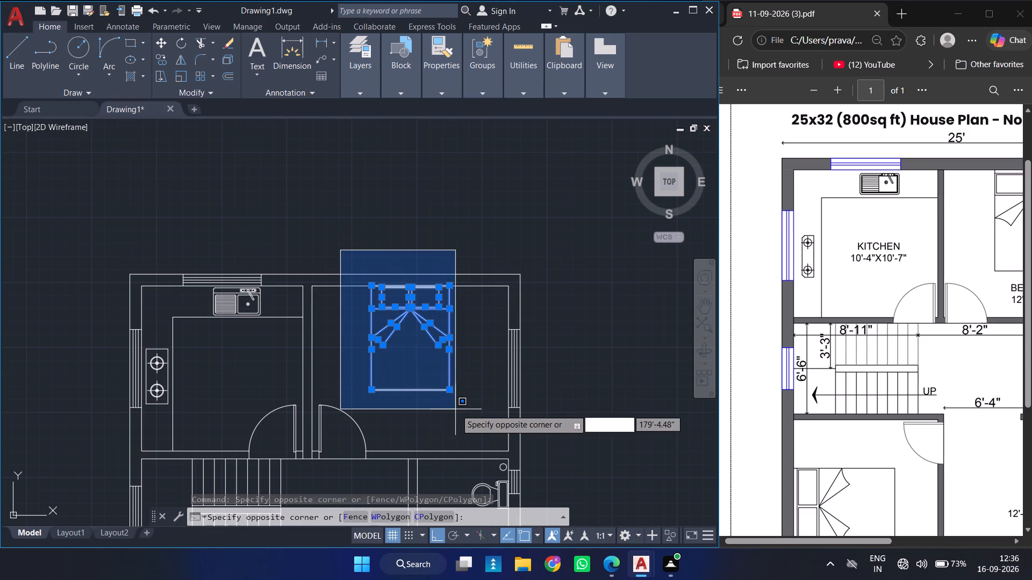
left_click(464, 409)
key("g")
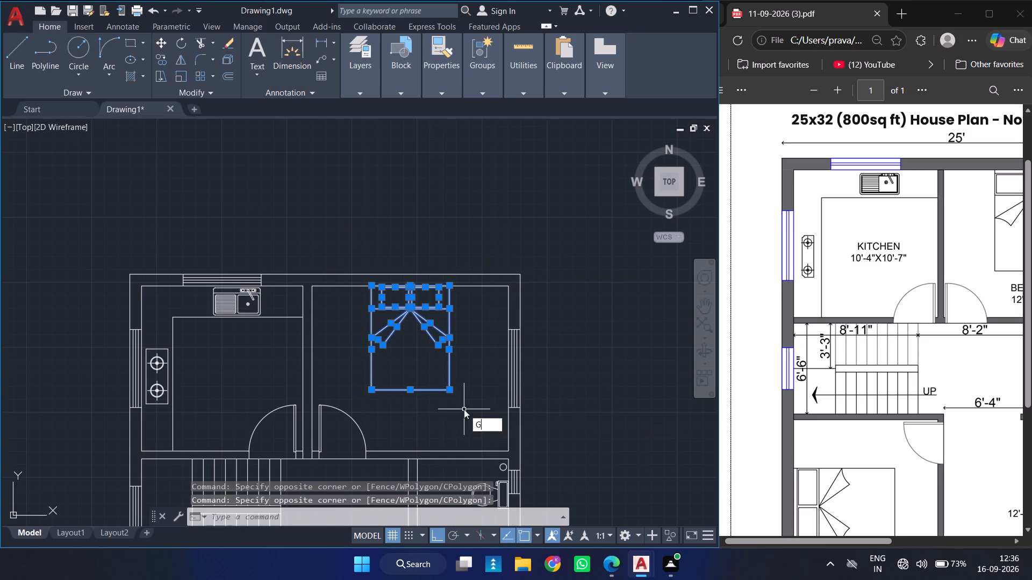
key("Return")
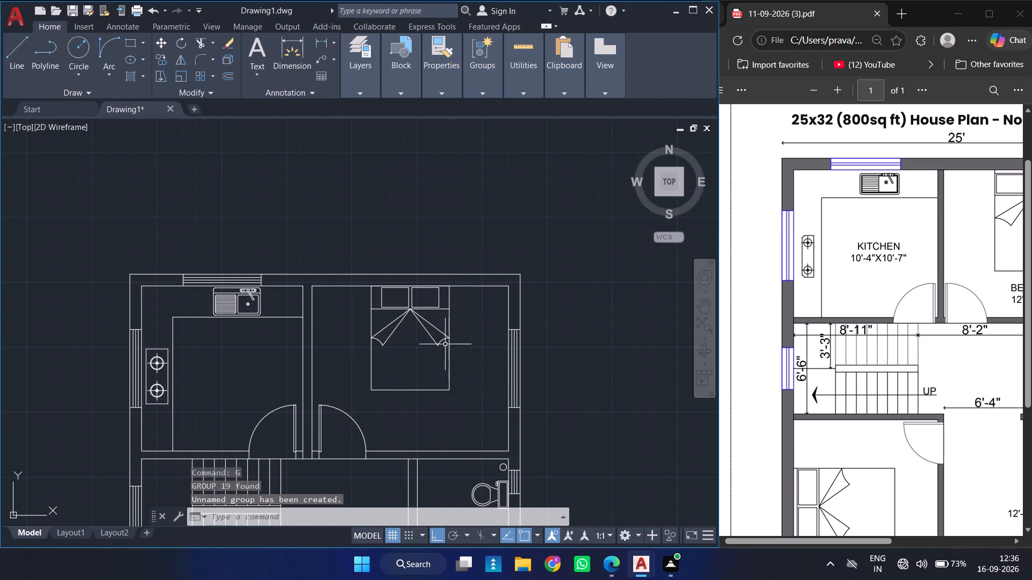
Move the grouped bed straight down about 1.47 inches from the bedroom's top wall, using its top edge midpoint as base point.
scroll(438, 310, "up", 4, "ctrl")
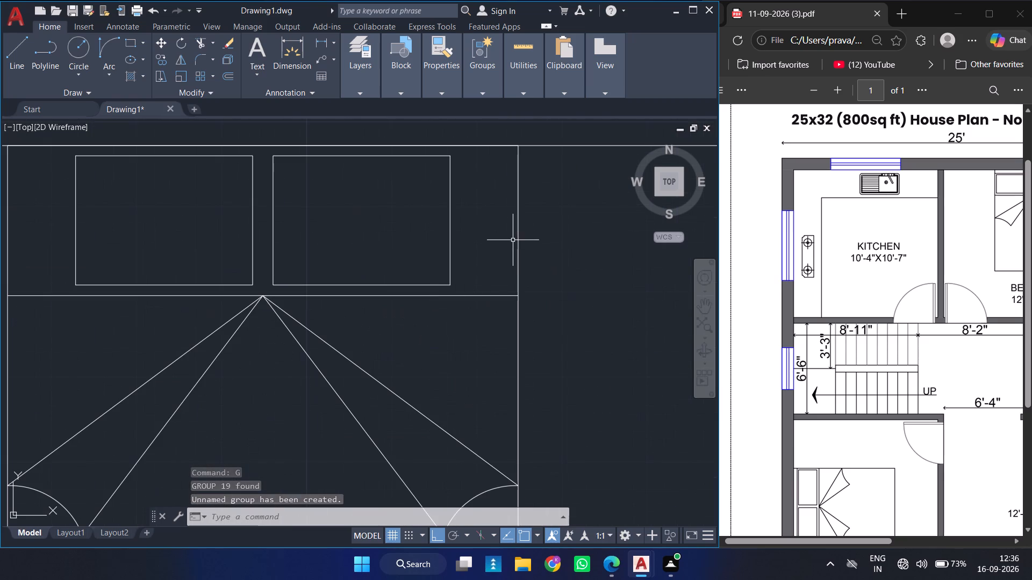
left_click(513, 240)
left_click(448, 336)
key("m")
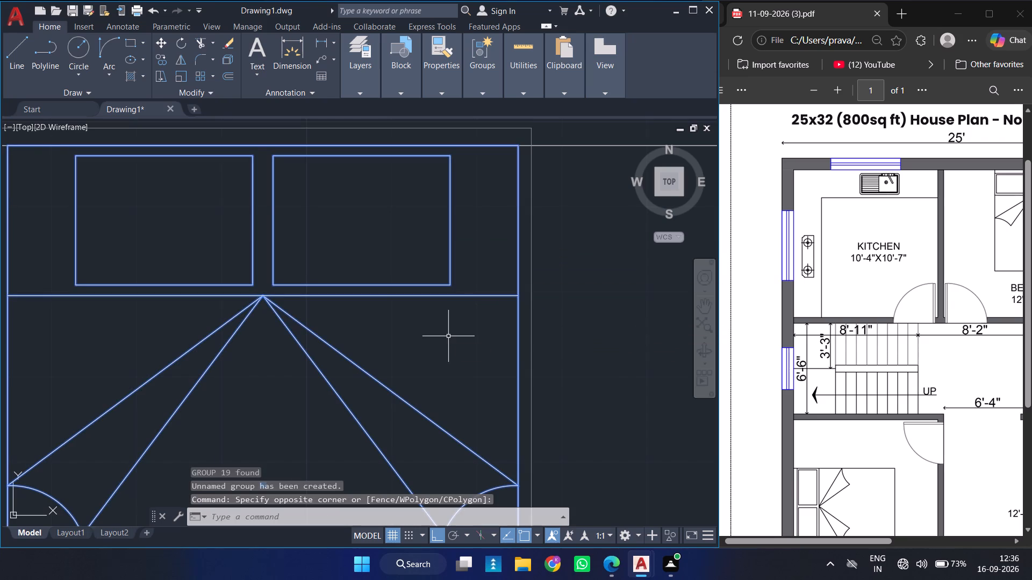
key("Return")
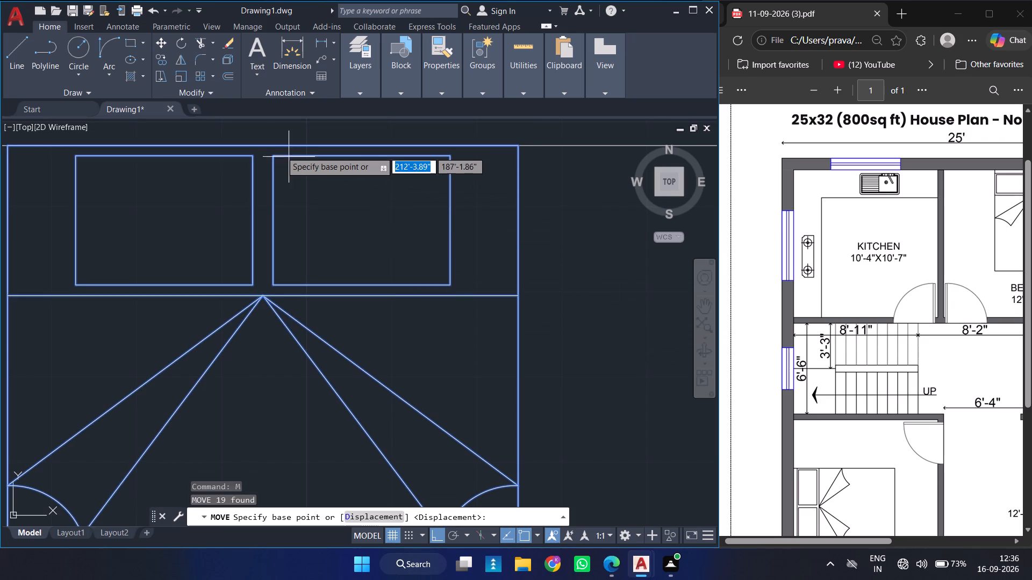
left_click(264, 145)
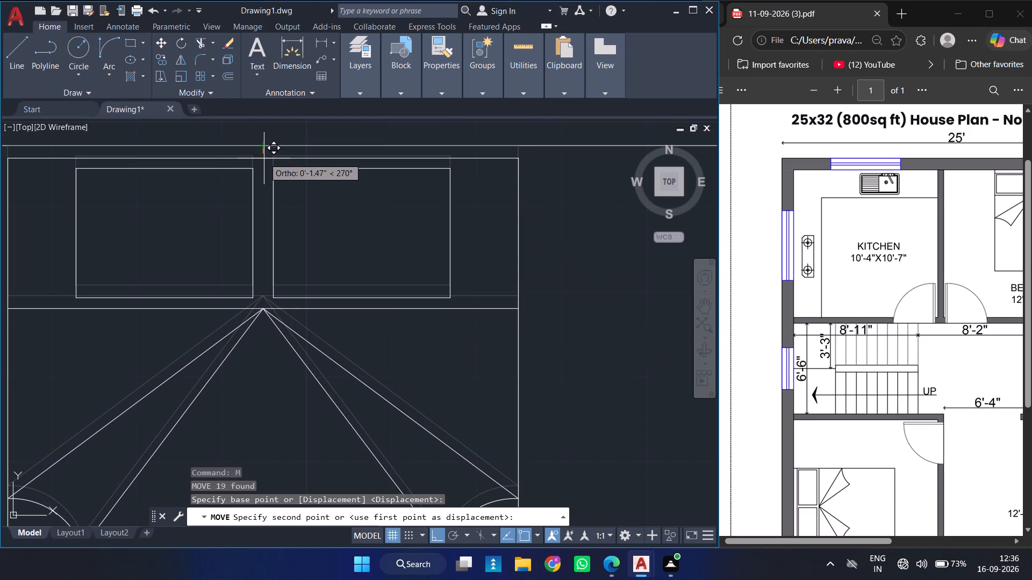
left_click(264, 158)
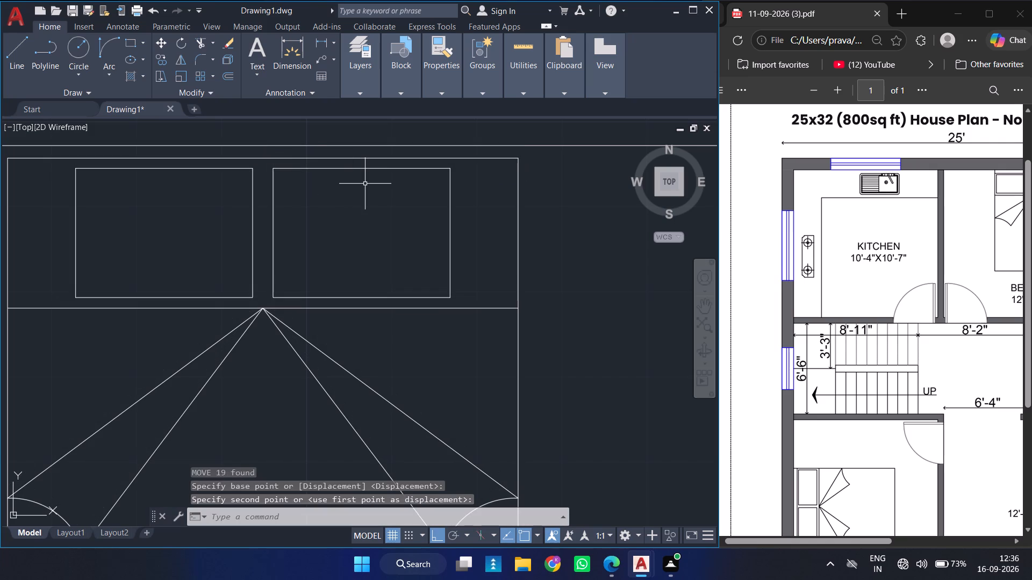
Draw headboard lines from the bed's top right corner up to the wall, along the wall, and down to the top left corner.
key("l")
key("Return")
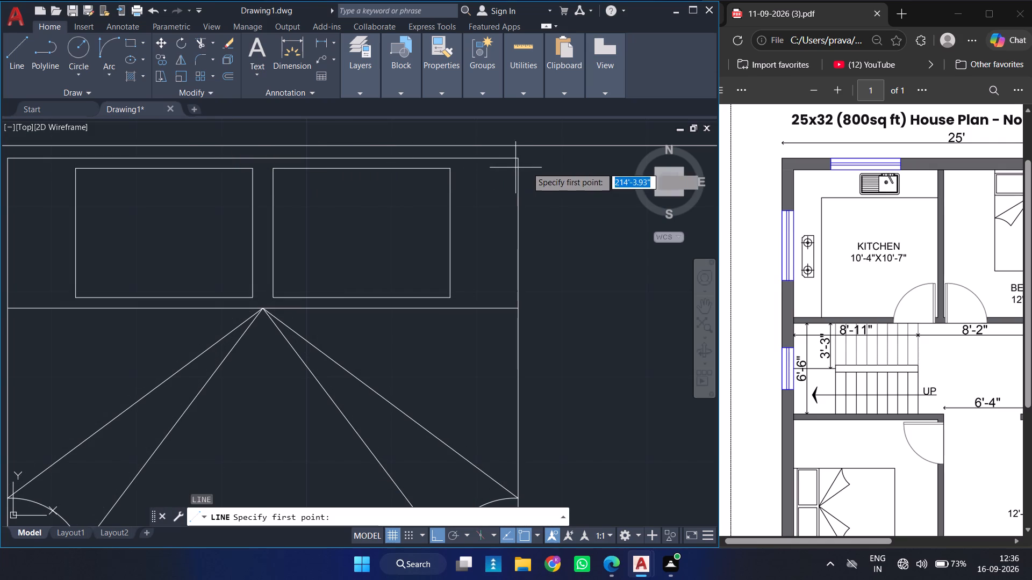
left_click(518, 158)
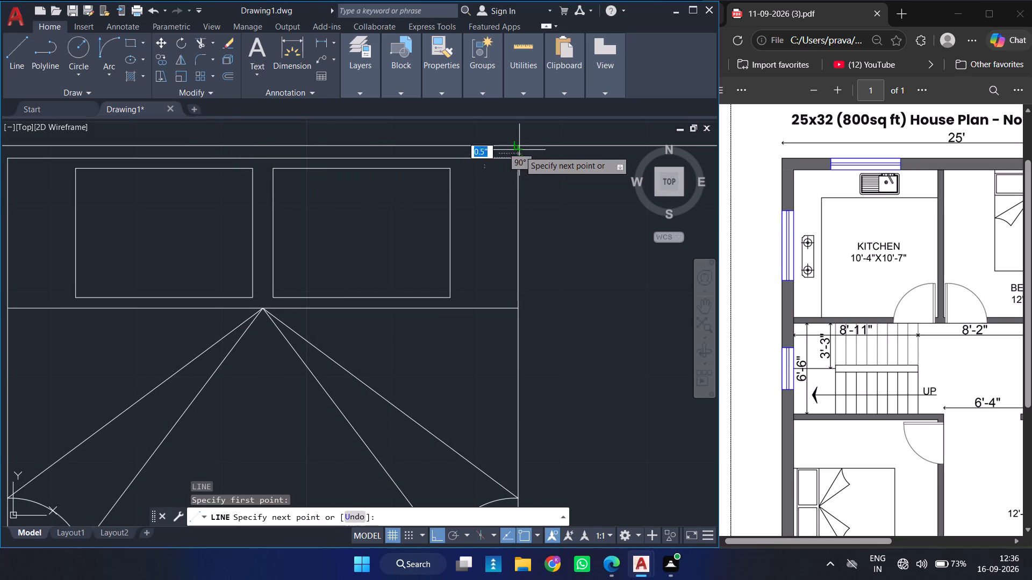
left_click(520, 144)
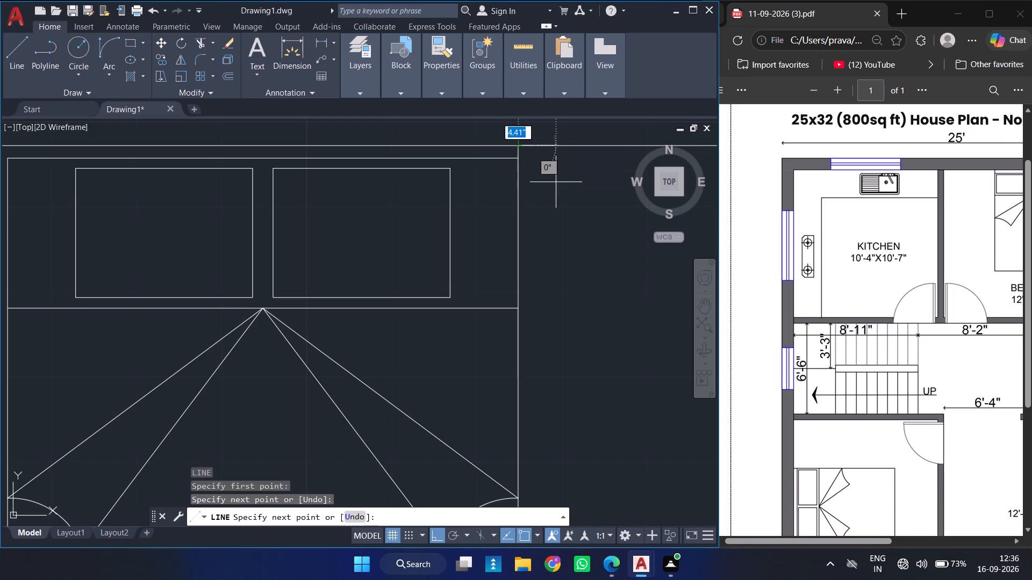
scroll(341, 129, "down", 2, "ctrl")
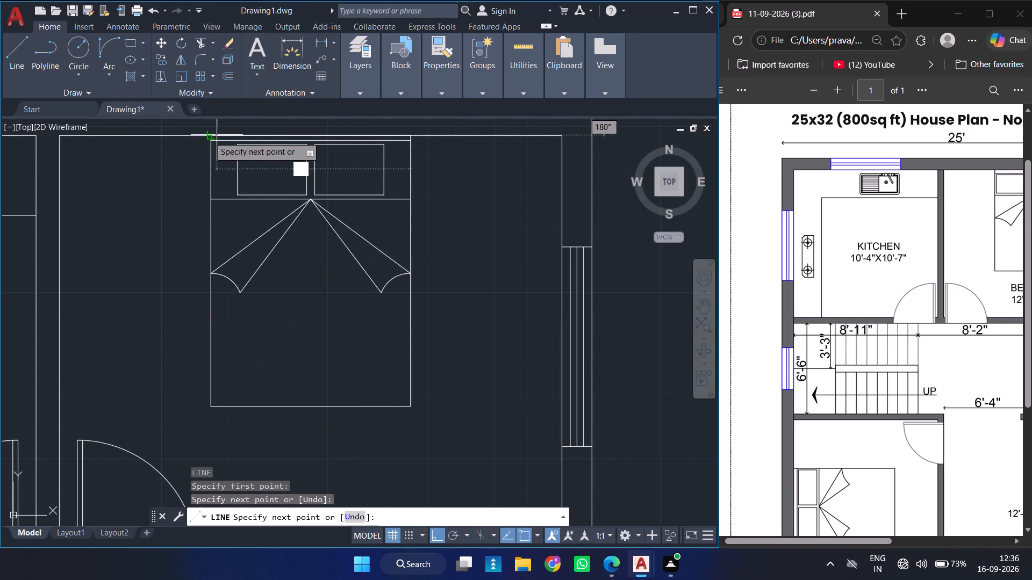
scroll(205, 136, "up", 3, "ctrl")
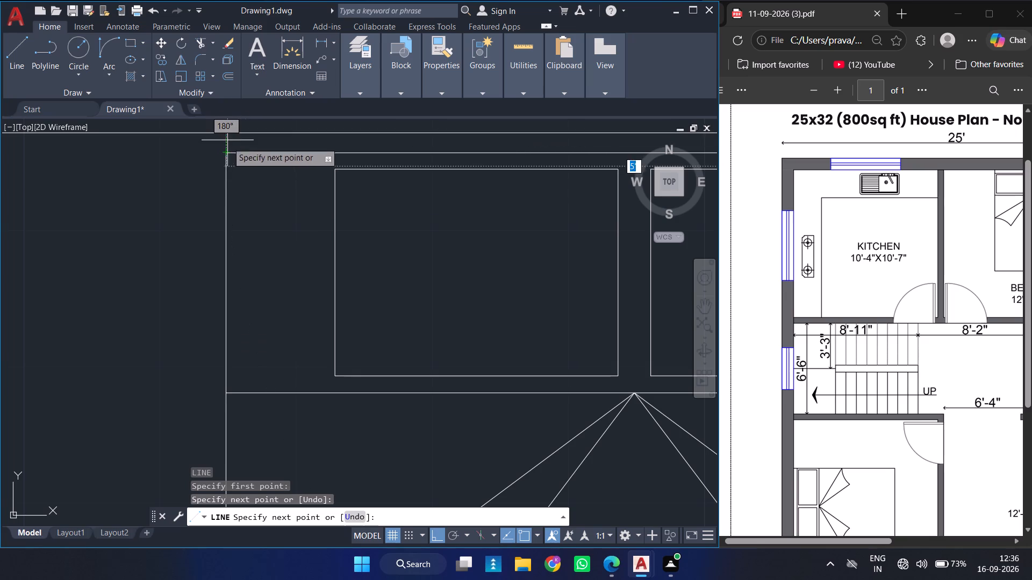
left_click(226, 133)
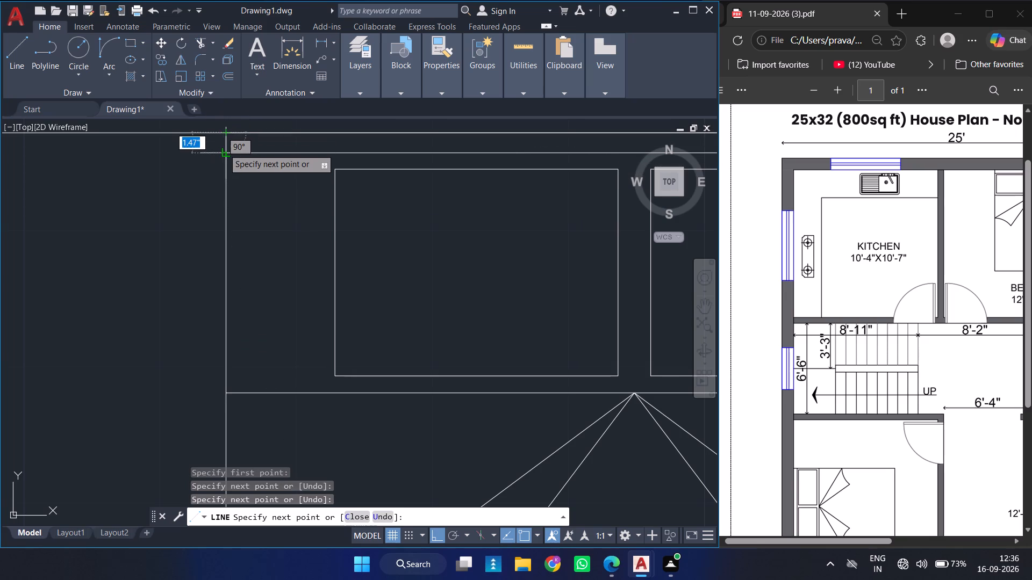
left_click_drag(225, 151, 307, 202)
key("Return")
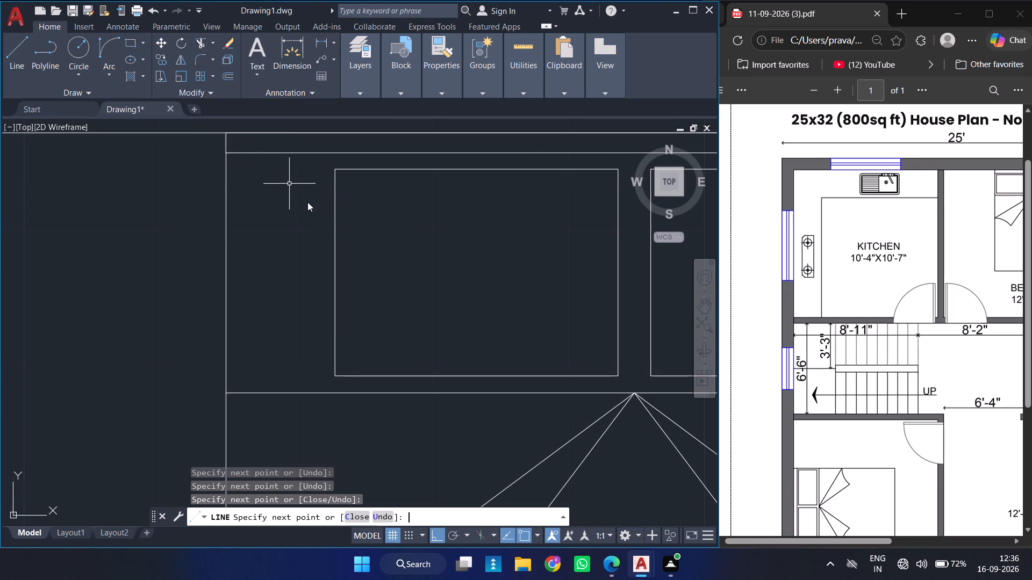
Group the bed together with the new headboard lines between it and the top wall.
scroll(307, 202, "down", 4, "ctrl")
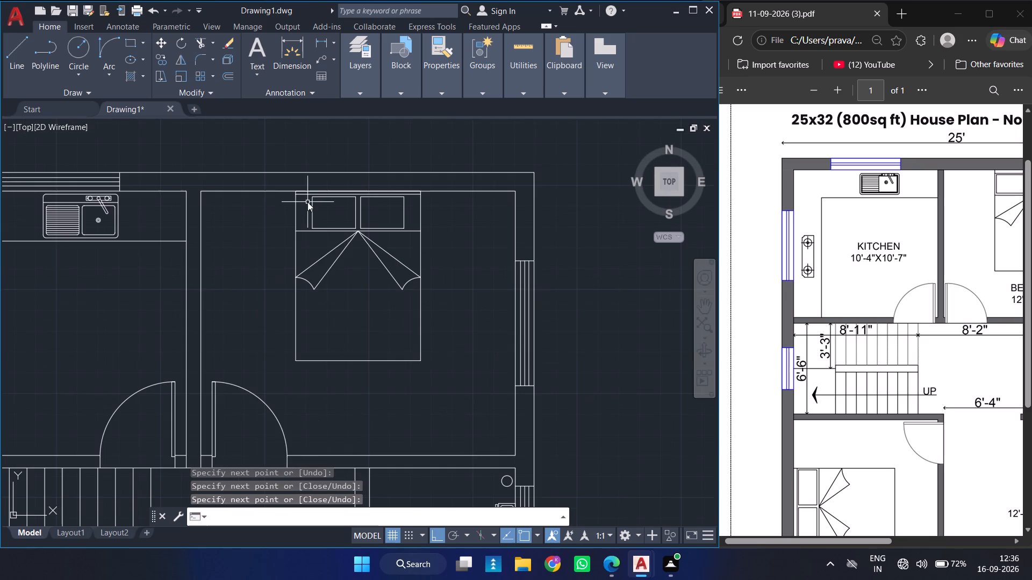
left_click(277, 179)
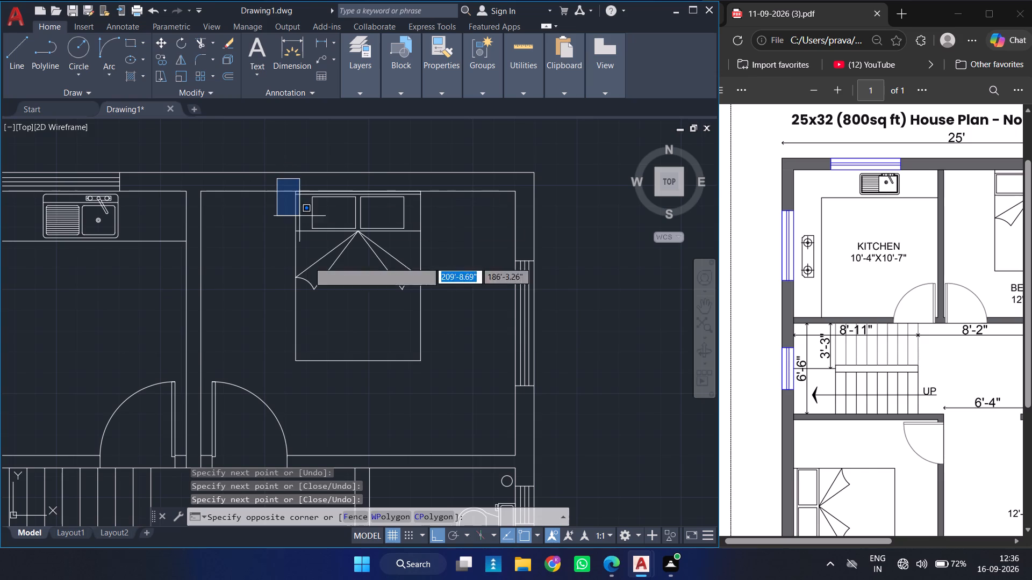
left_click(449, 366)
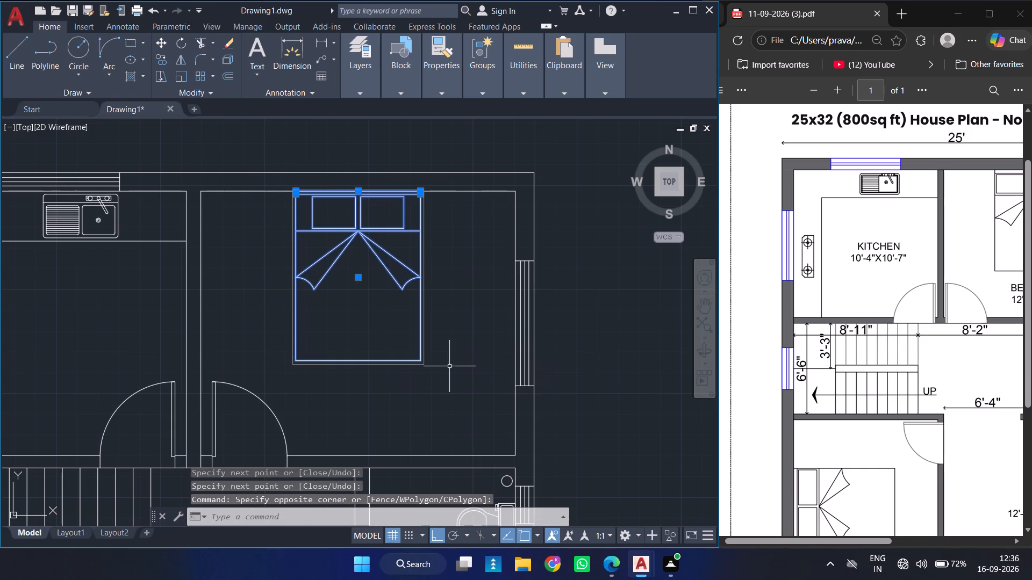
key("g")
key("Return")
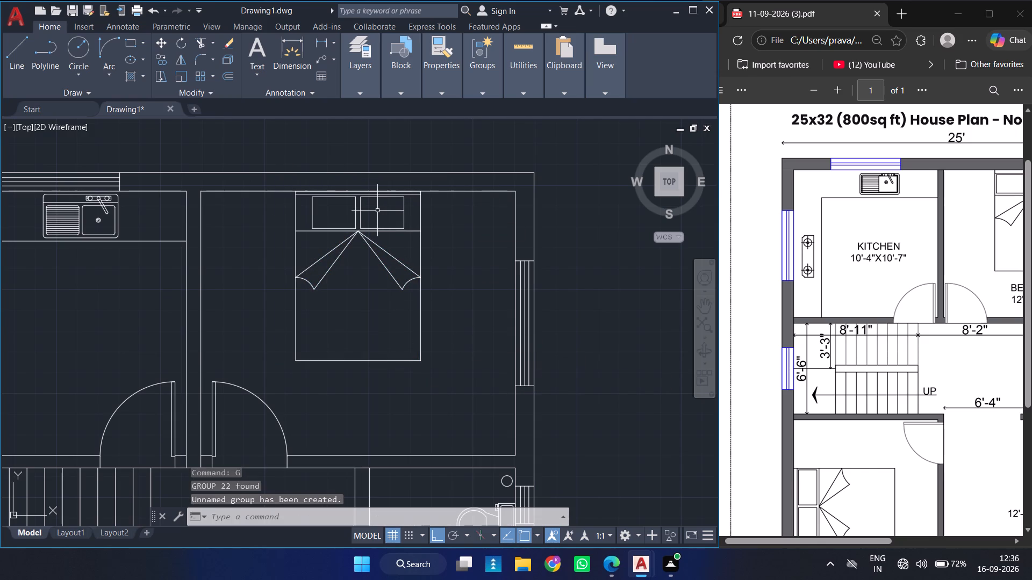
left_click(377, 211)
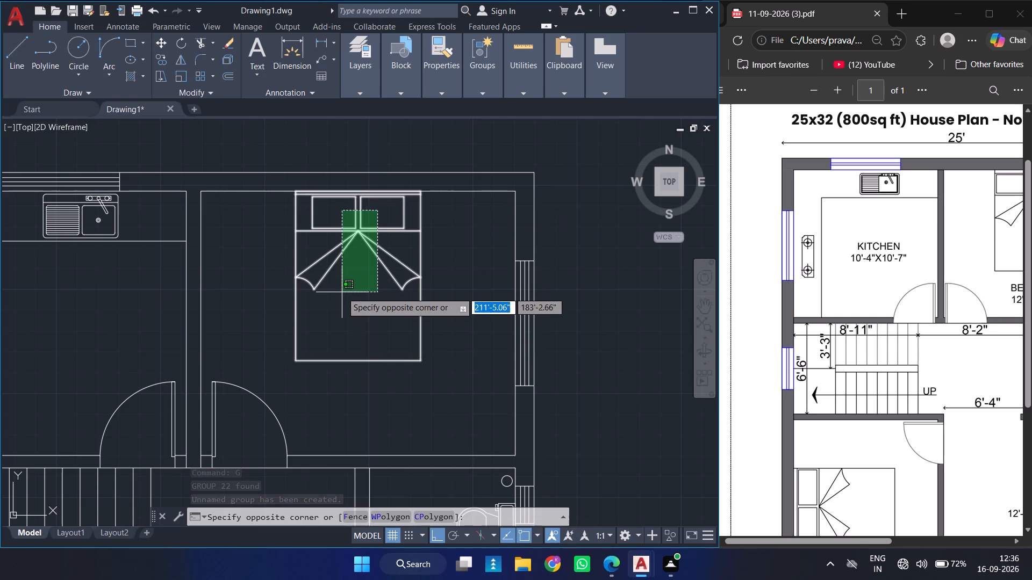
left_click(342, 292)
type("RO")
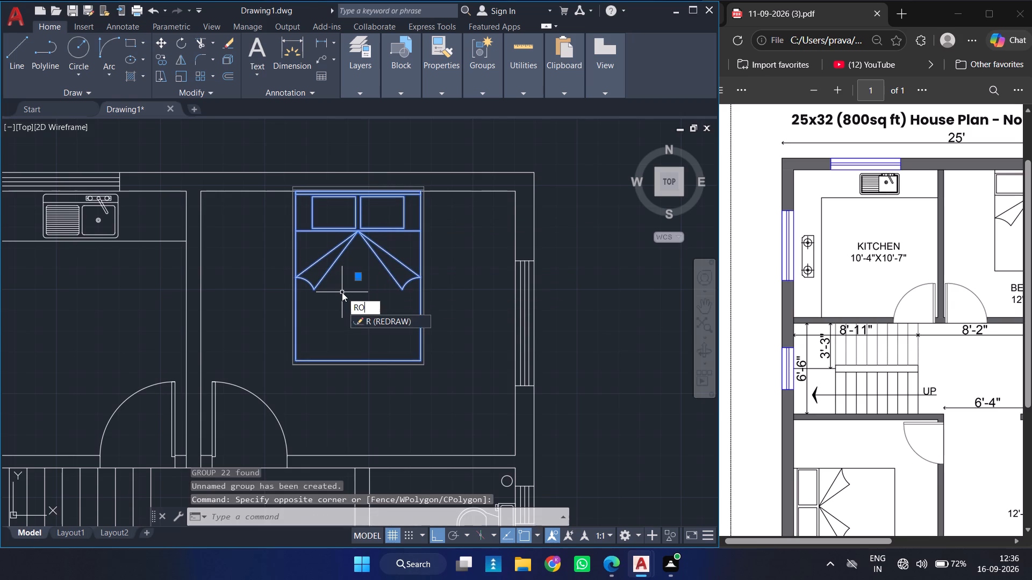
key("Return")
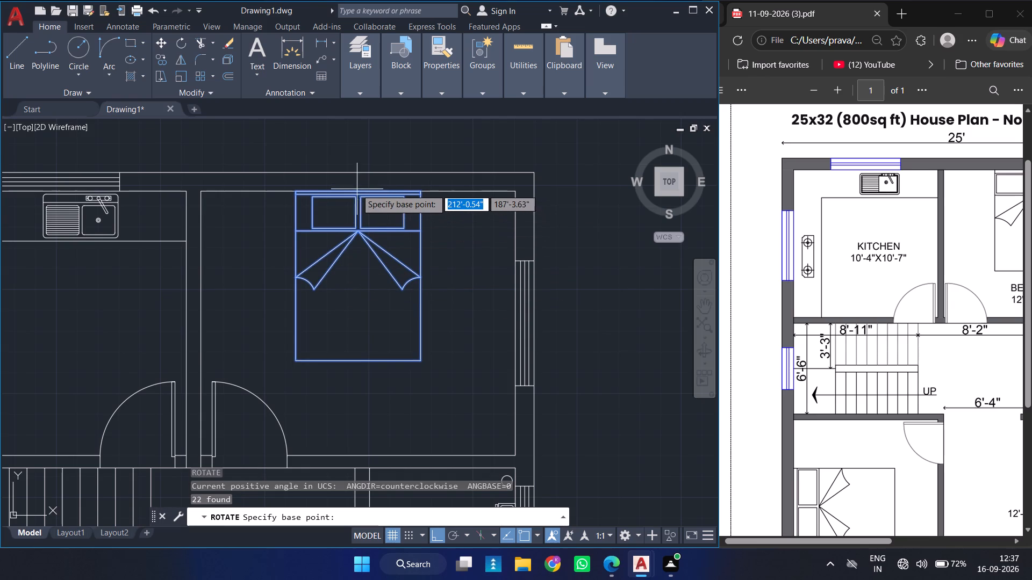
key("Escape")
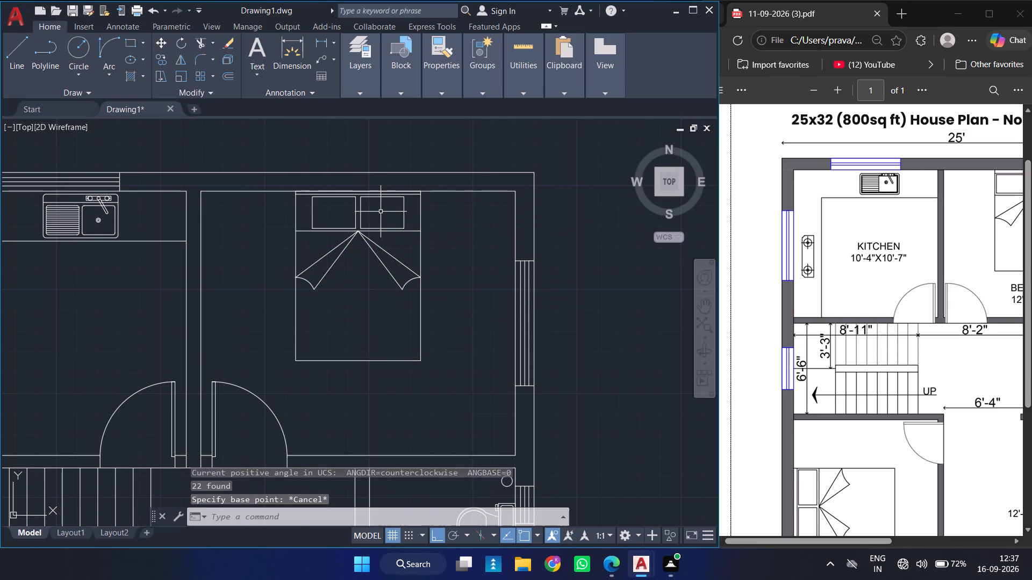
Copy the bed group from its headboard's top midpoint to the midpoint of the lower-left bedroom's inner left wall line.
type("CO")
key("Return")
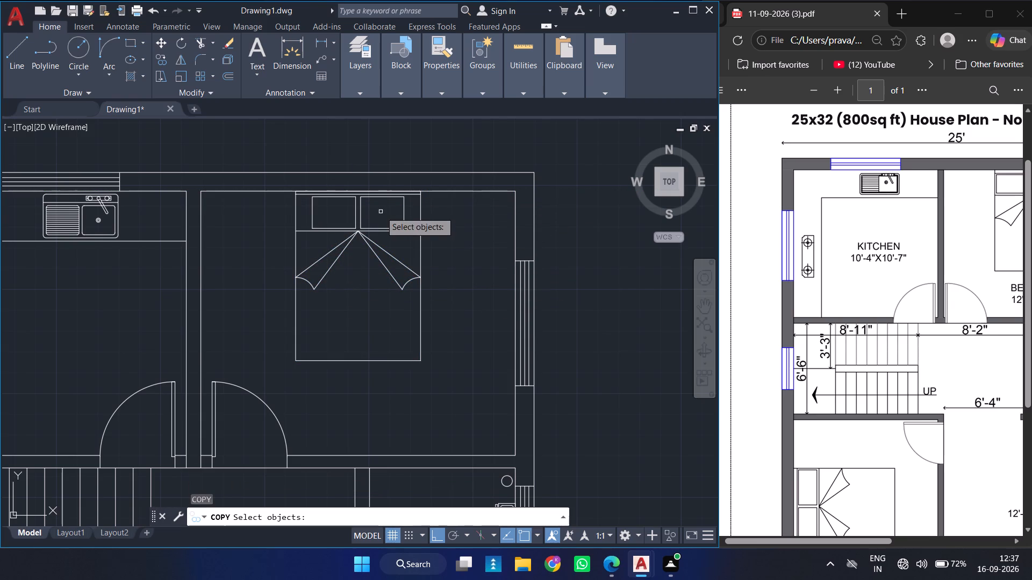
left_click(362, 200)
key("Return")
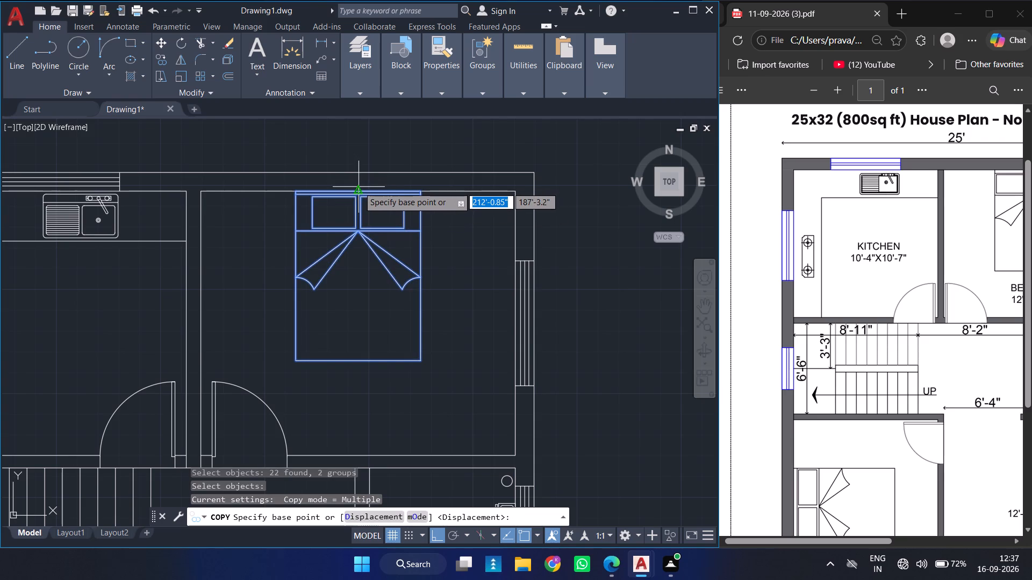
left_click(359, 187)
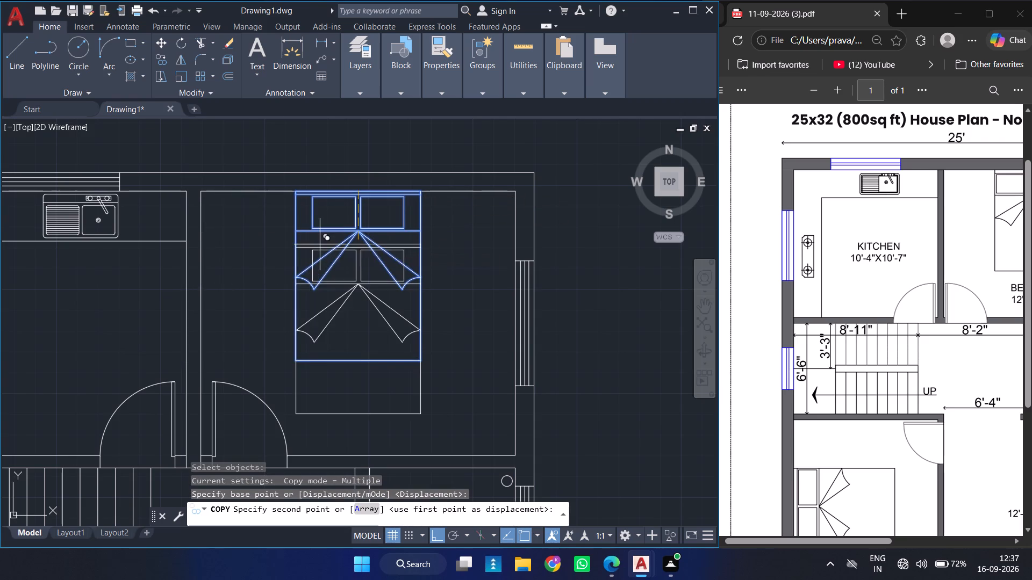
scroll(320, 244, "down", 2, "ctrl")
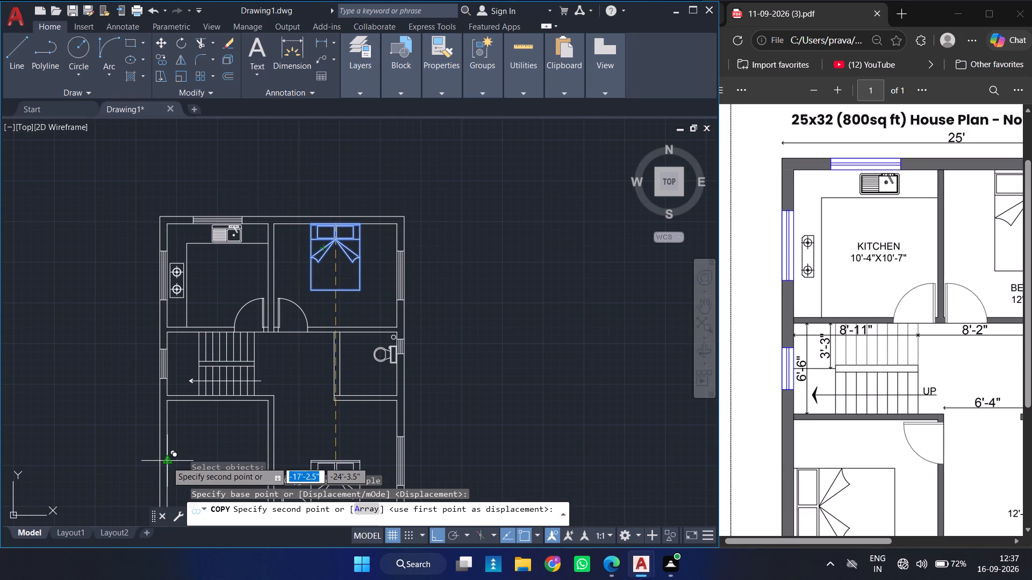
left_click(167, 461)
key("Escape")
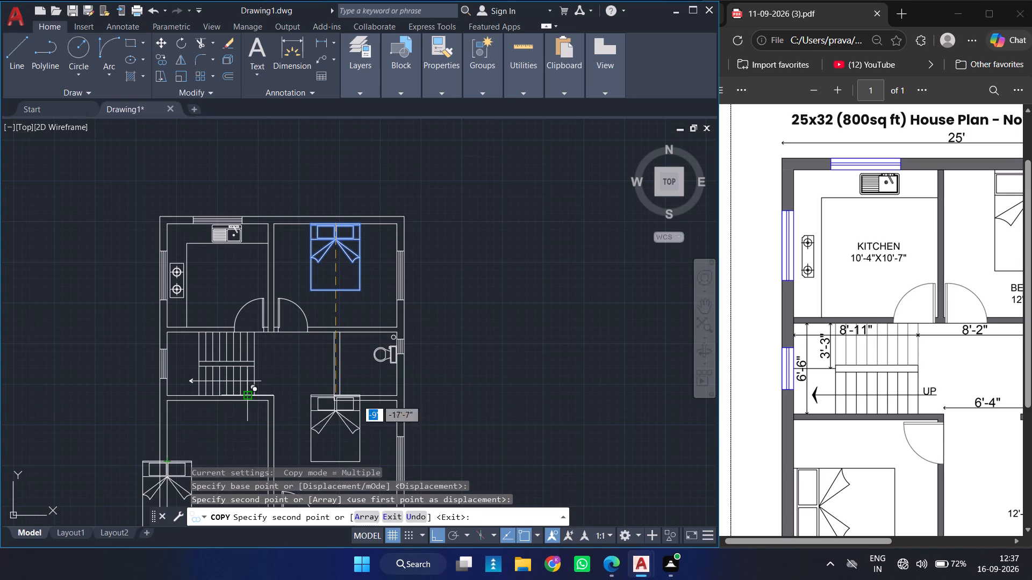
Rotate the bed copy in the lower-left bedroom 90 degrees counterclockwise about its headboard midpoint, so the headboard lies along the left wall.
scroll(246, 400, "down", 3, "ctrl")
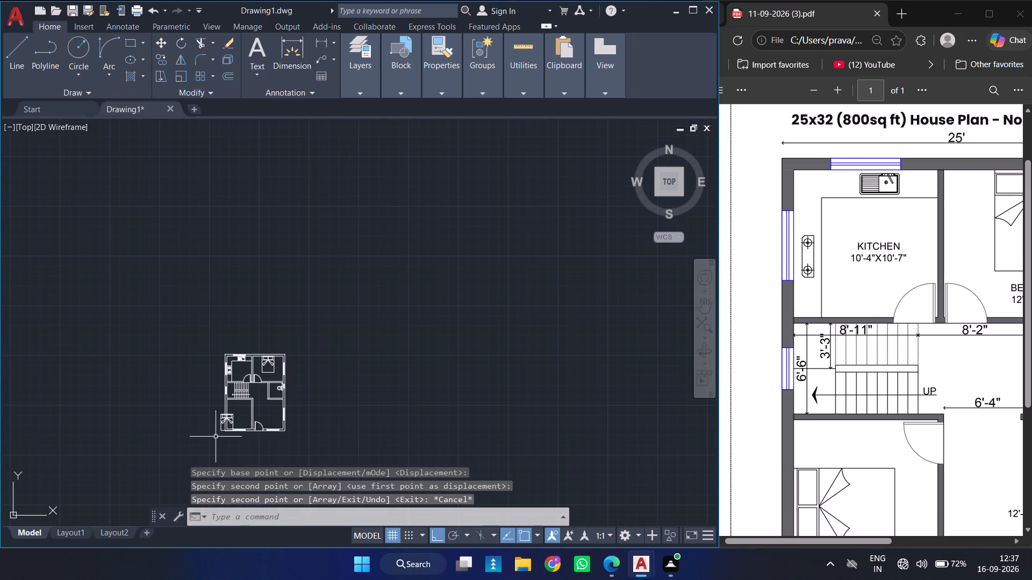
scroll(216, 437, "up", 3, "ctrl")
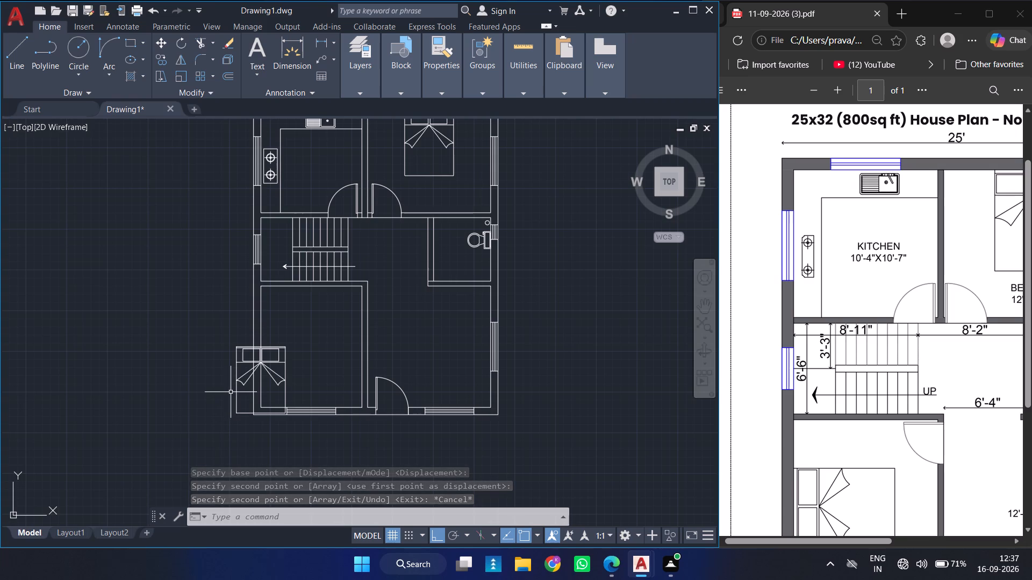
left_click(241, 392)
left_click(233, 390)
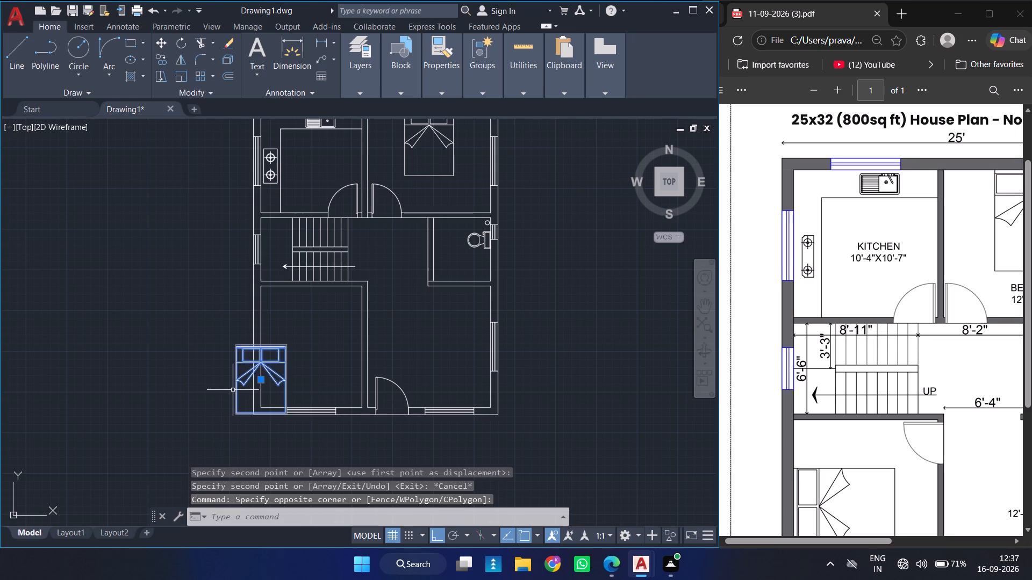
type("RO")
key("Return")
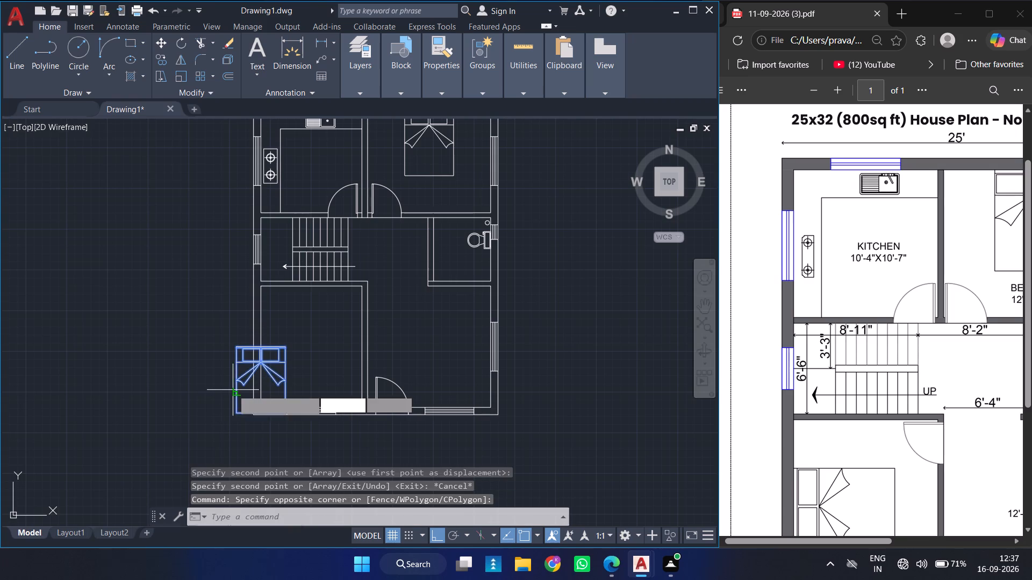
scroll(261, 346, "up", 3, "ctrl")
left_click(261, 346)
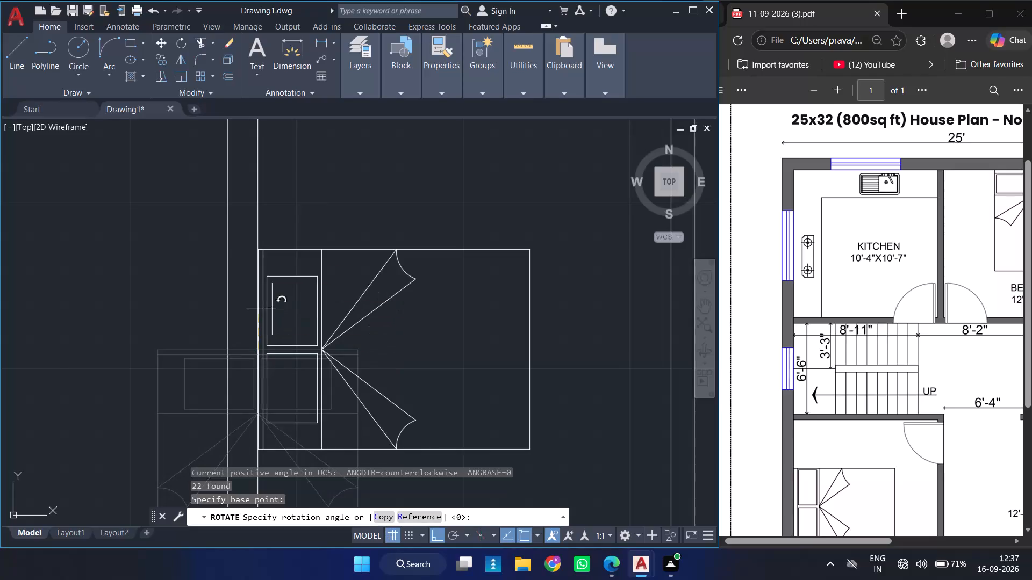
left_click(240, 248)
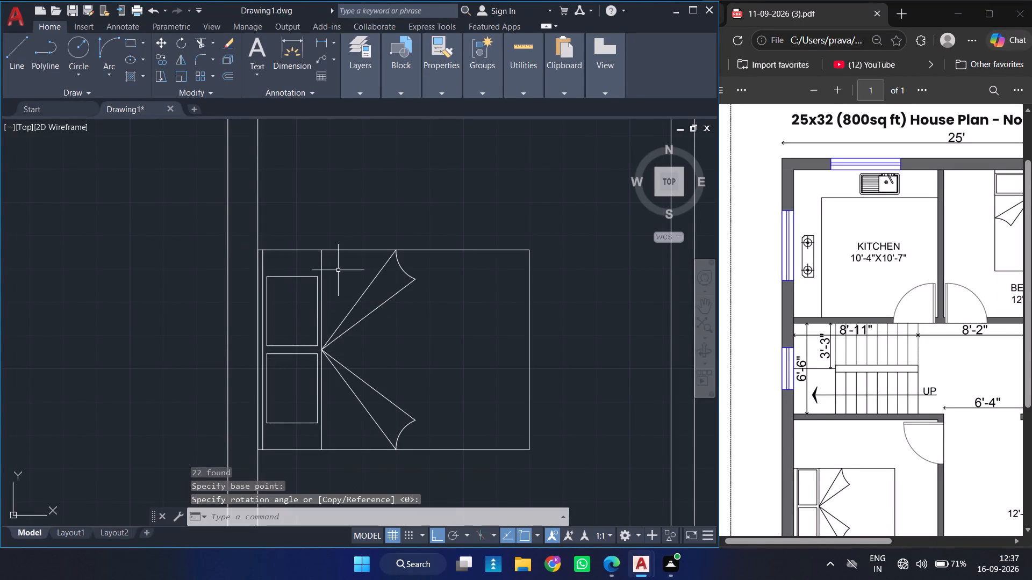
key("Escape")
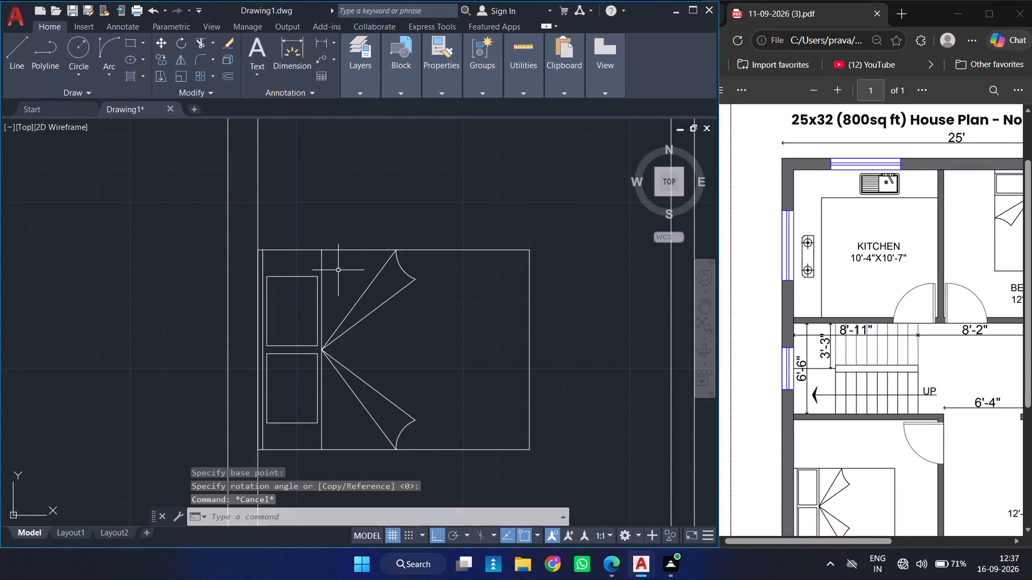
Copy the upper-right bedroom's door from its lower hinge corner straight down twice, about 6'-0.6" and 11'-7.3" away.
scroll(338, 270, "down", 2, "ctrl")
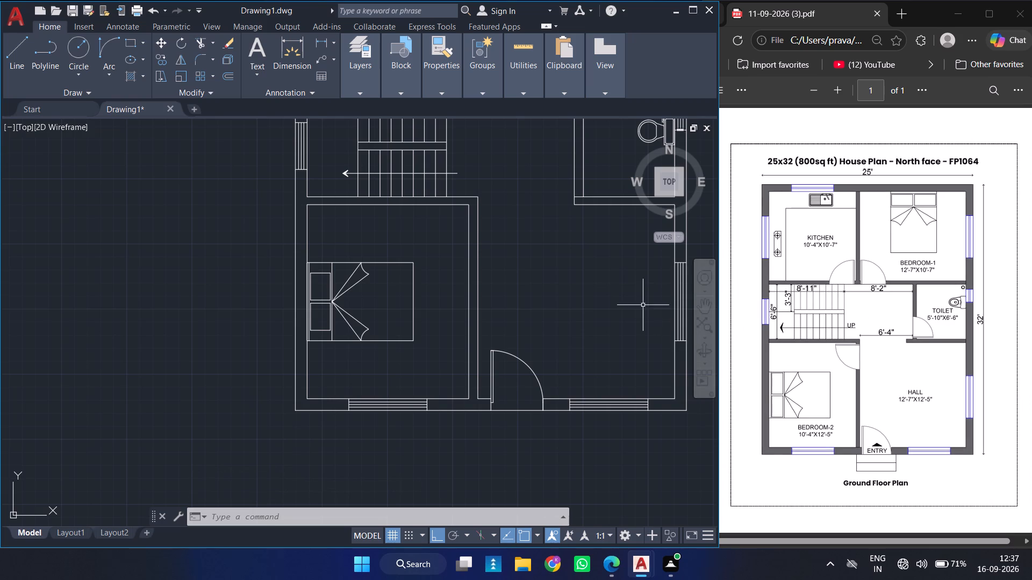
scroll(579, 286, "down", 2, "ctrl")
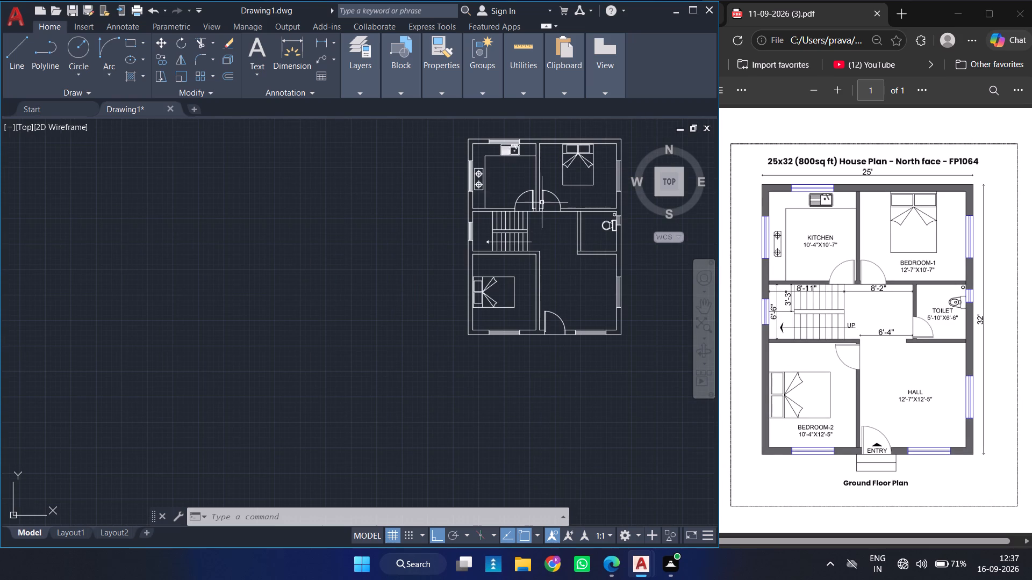
scroll(545, 191, "up", 2, "ctrl")
left_click(545, 191)
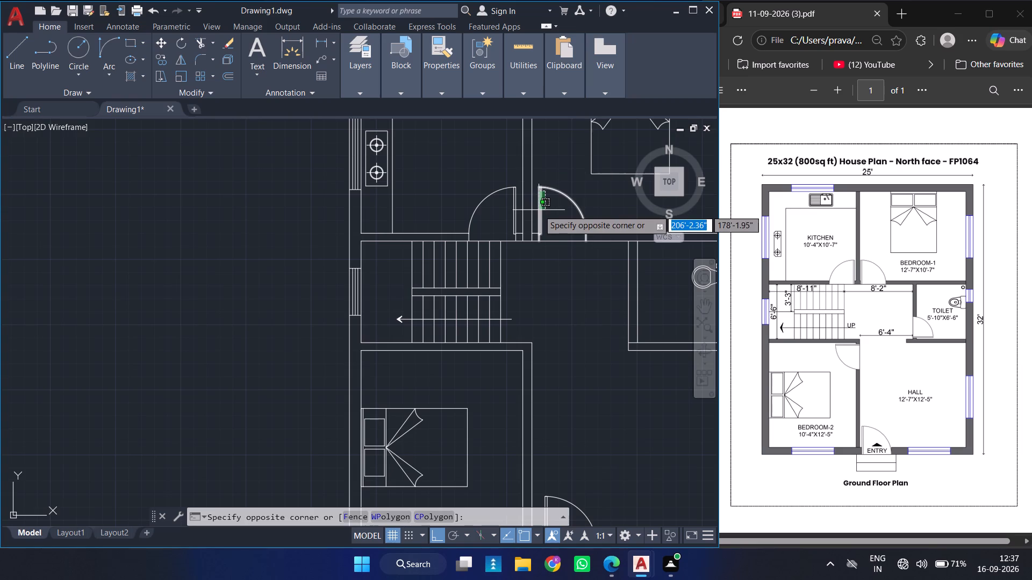
left_click(539, 210)
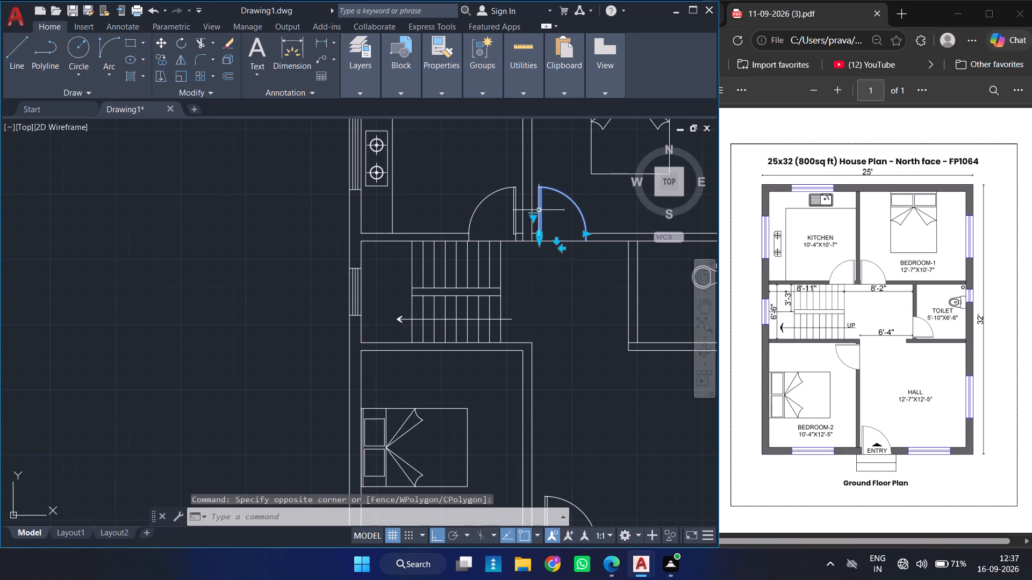
type("CO")
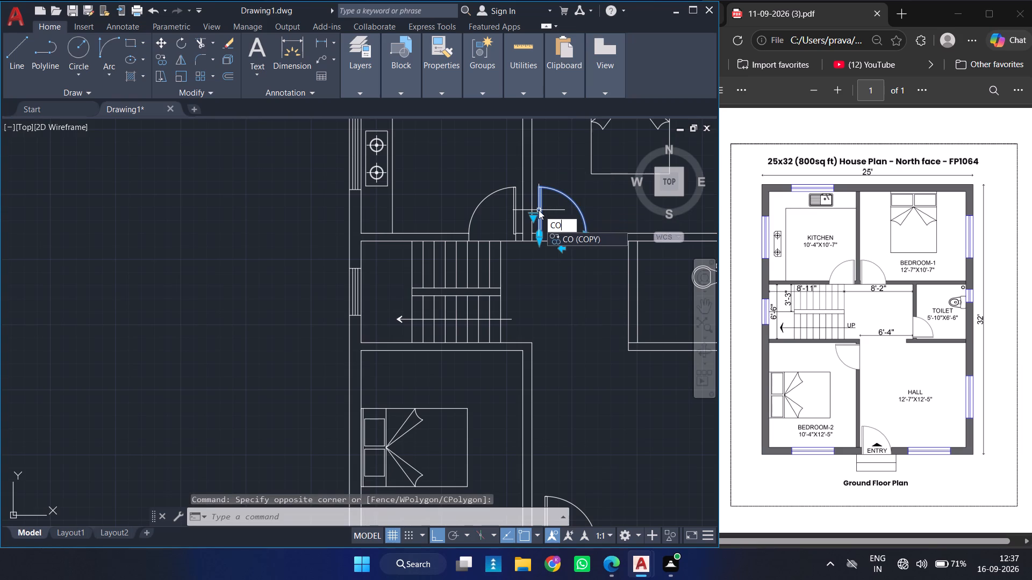
key("Return")
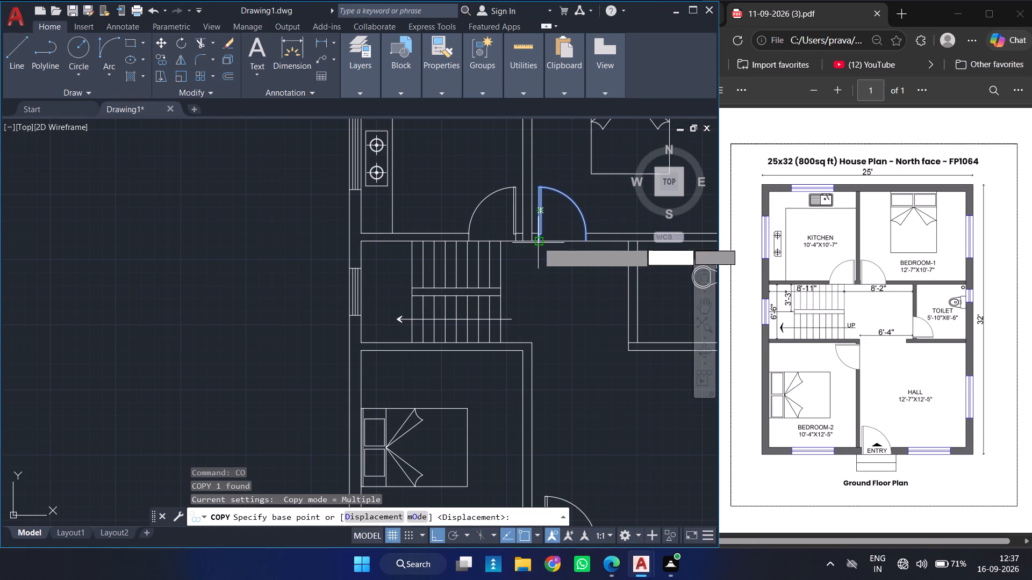
left_click(538, 241)
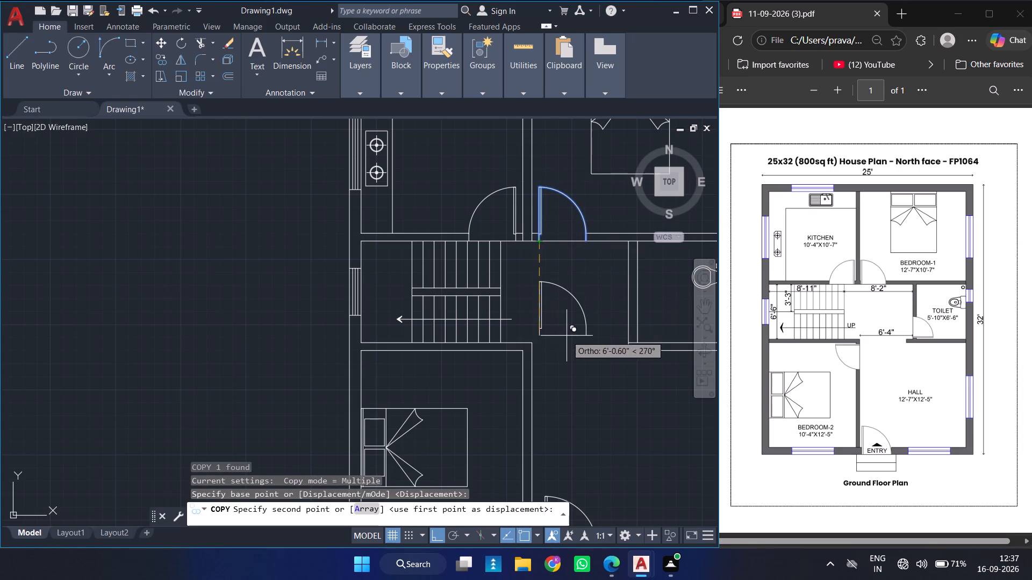
left_click(567, 336)
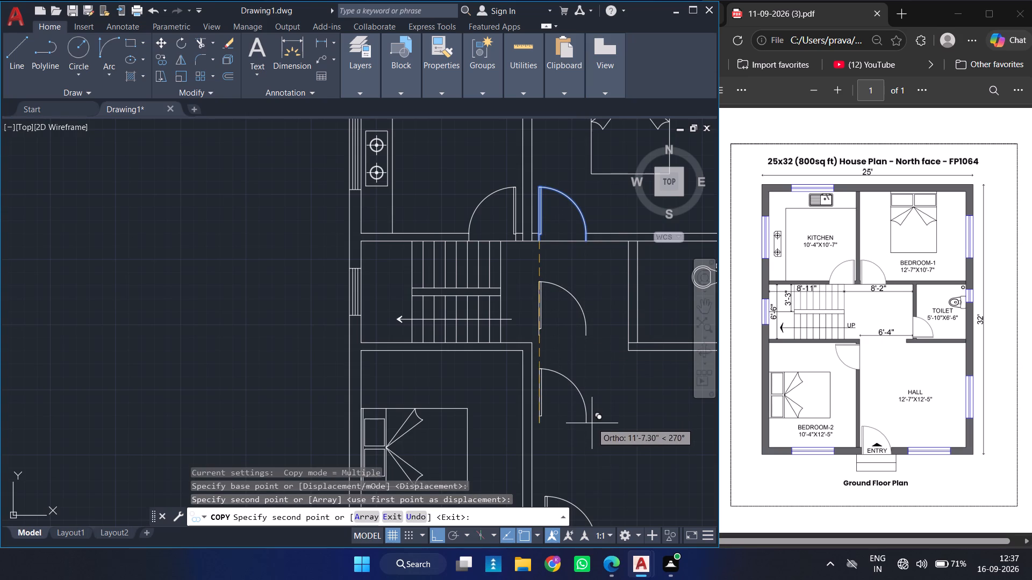
left_click(592, 423)
key("Escape")
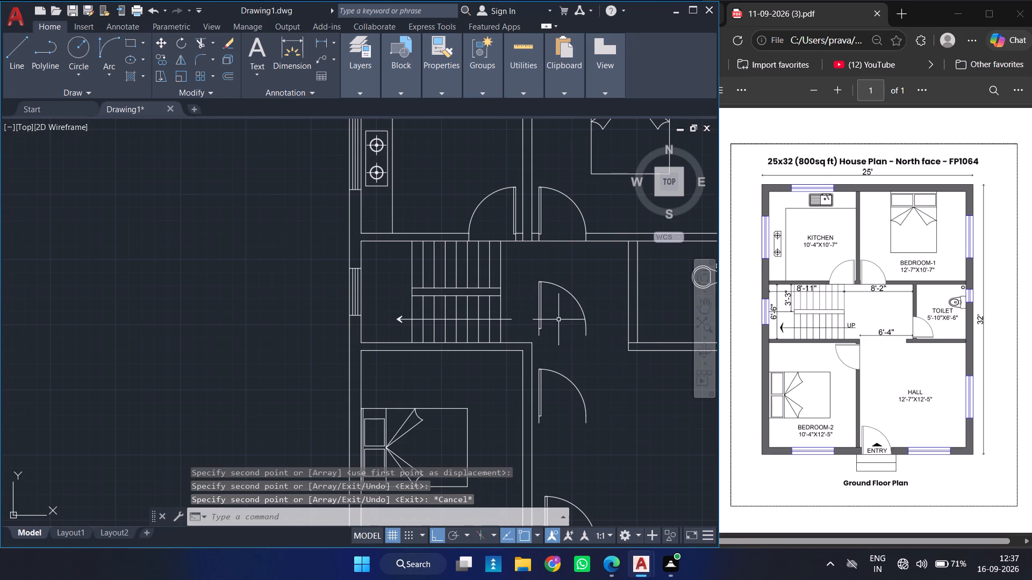
Rotate the upper door copy beside the stairs 90 degrees counterclockwise about its lower hinge corner.
left_click(555, 311)
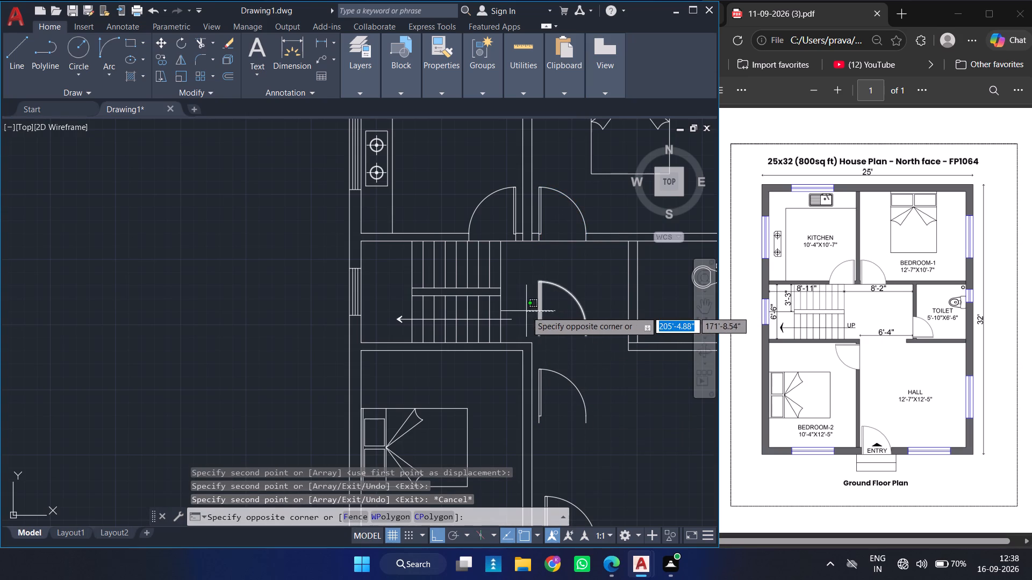
left_click(526, 311)
type("RO")
key("Return")
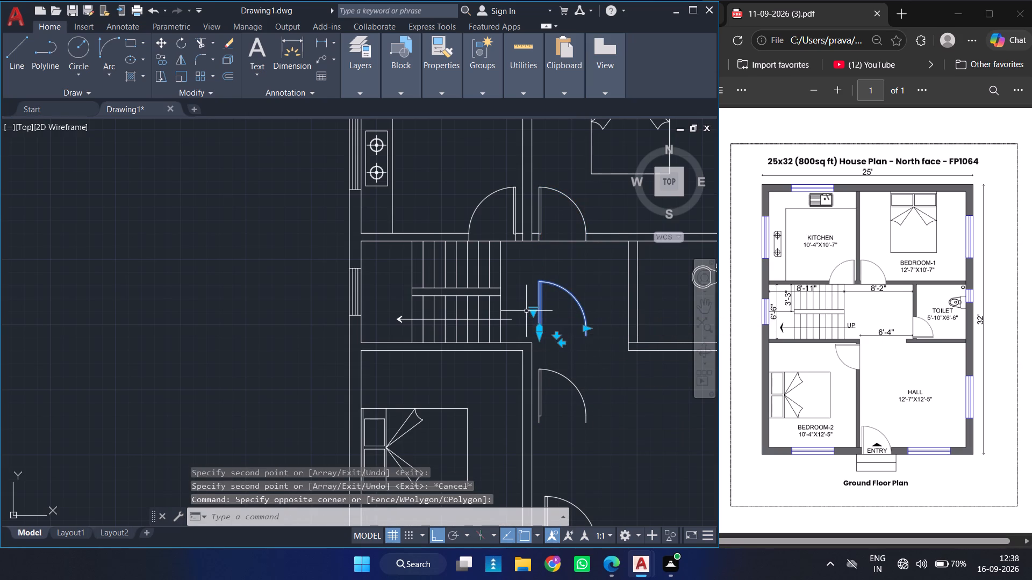
left_click(540, 337)
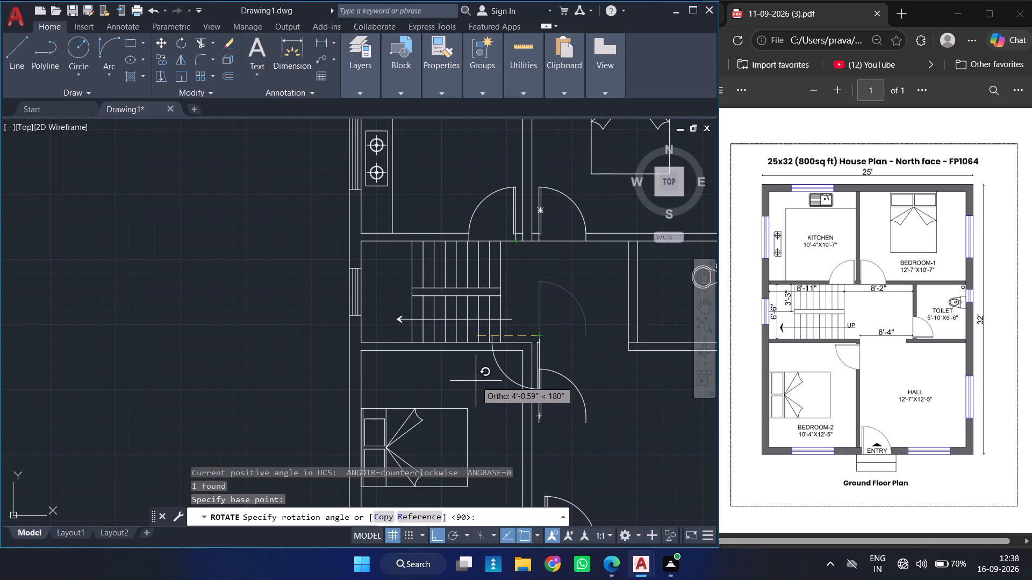
left_click(551, 256)
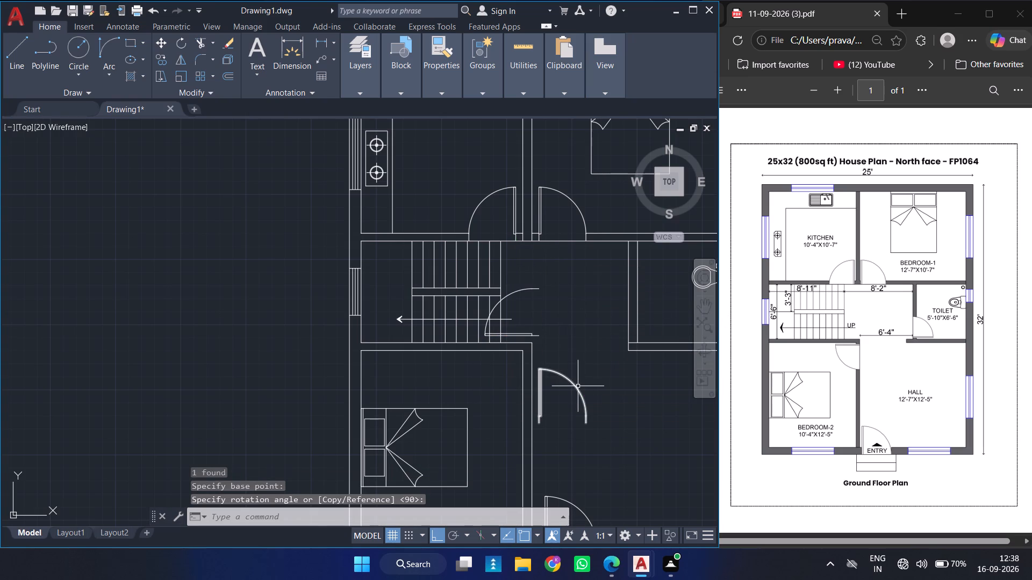
Rotate the lower door copy in the hall 90 degrees clockwise about its lower hinge corner.
left_click(579, 394)
type("RO")
key("Return")
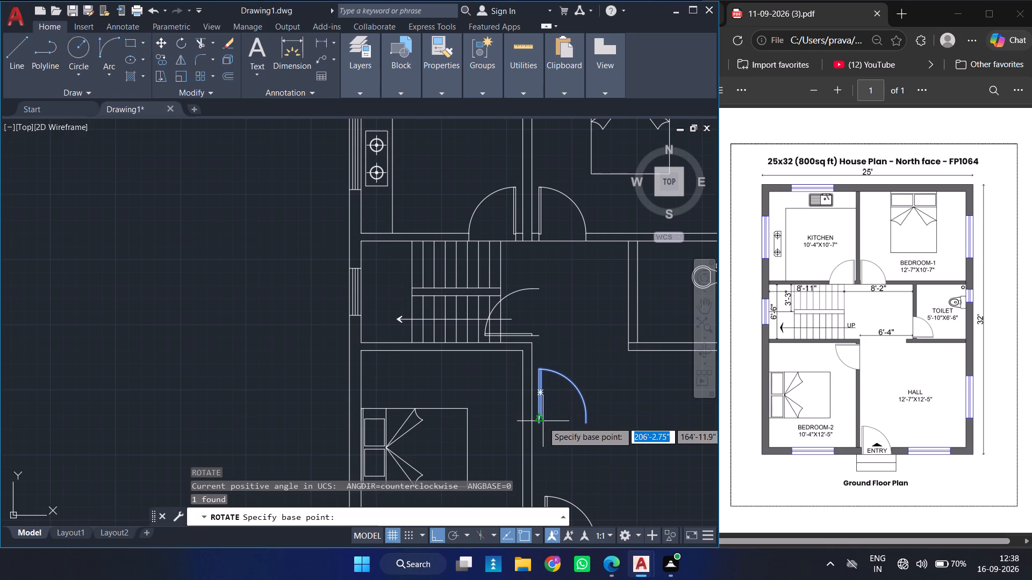
scroll(543, 430, "up", 3, "ctrl")
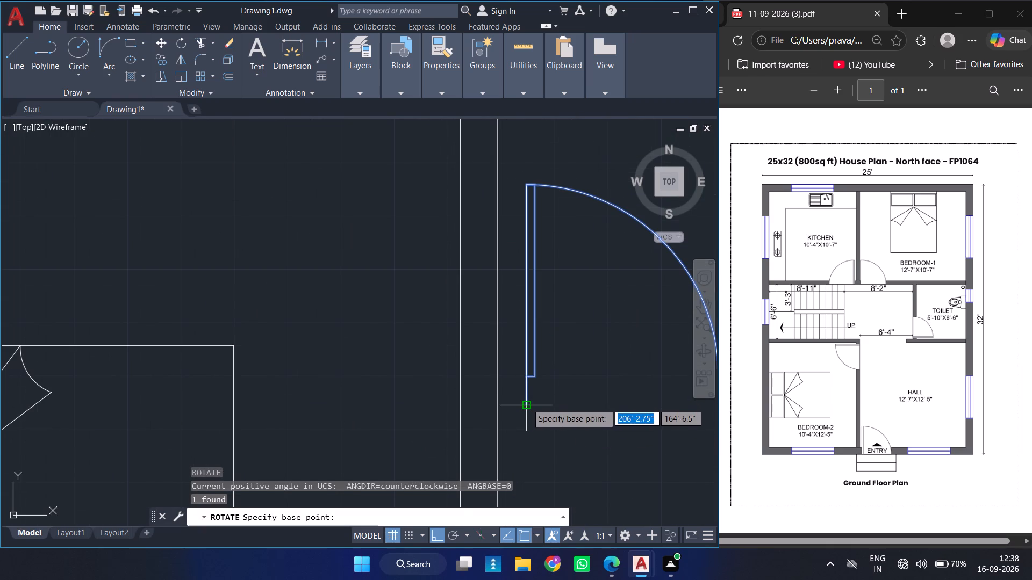
left_click(527, 403)
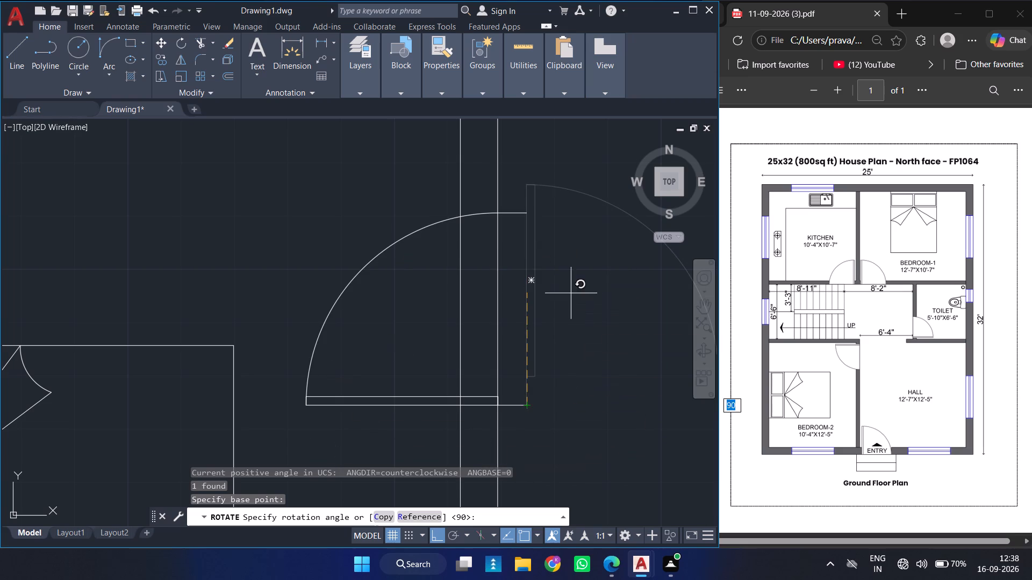
left_click(534, 442)
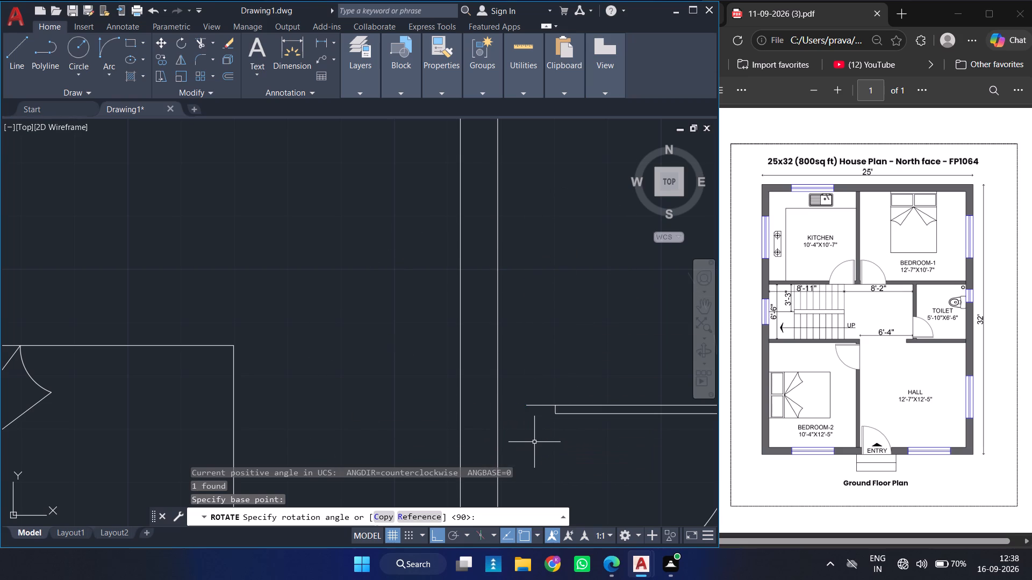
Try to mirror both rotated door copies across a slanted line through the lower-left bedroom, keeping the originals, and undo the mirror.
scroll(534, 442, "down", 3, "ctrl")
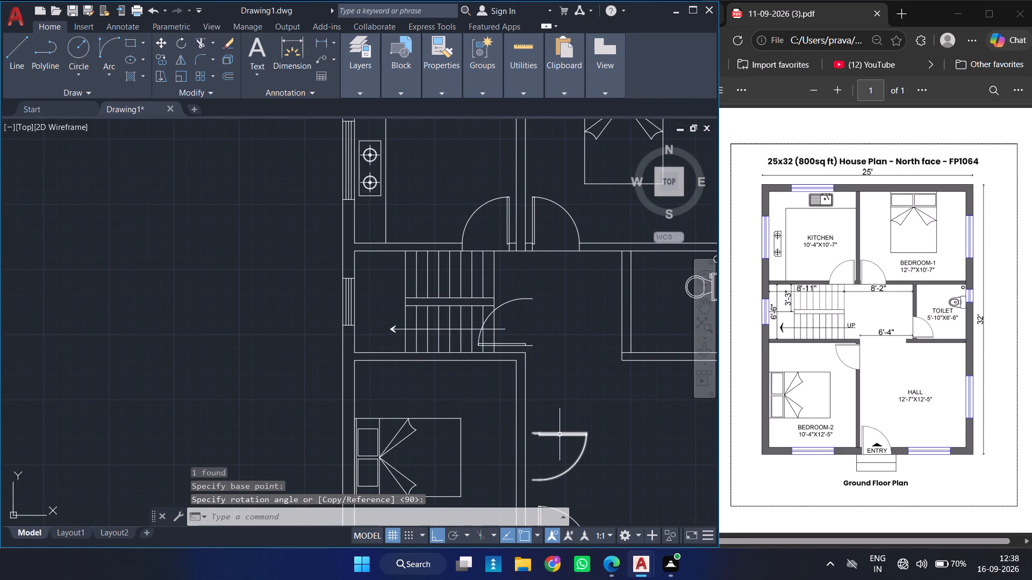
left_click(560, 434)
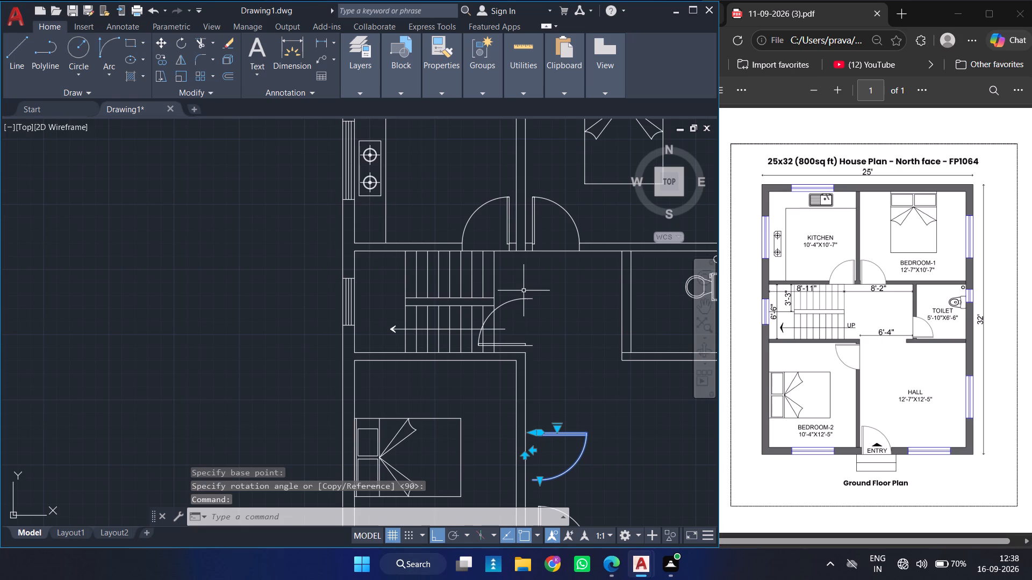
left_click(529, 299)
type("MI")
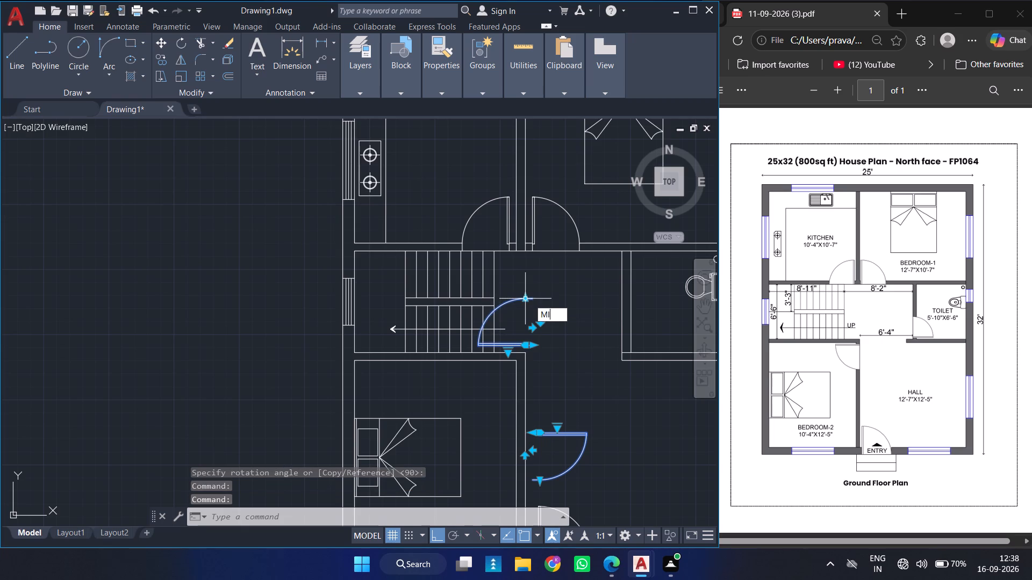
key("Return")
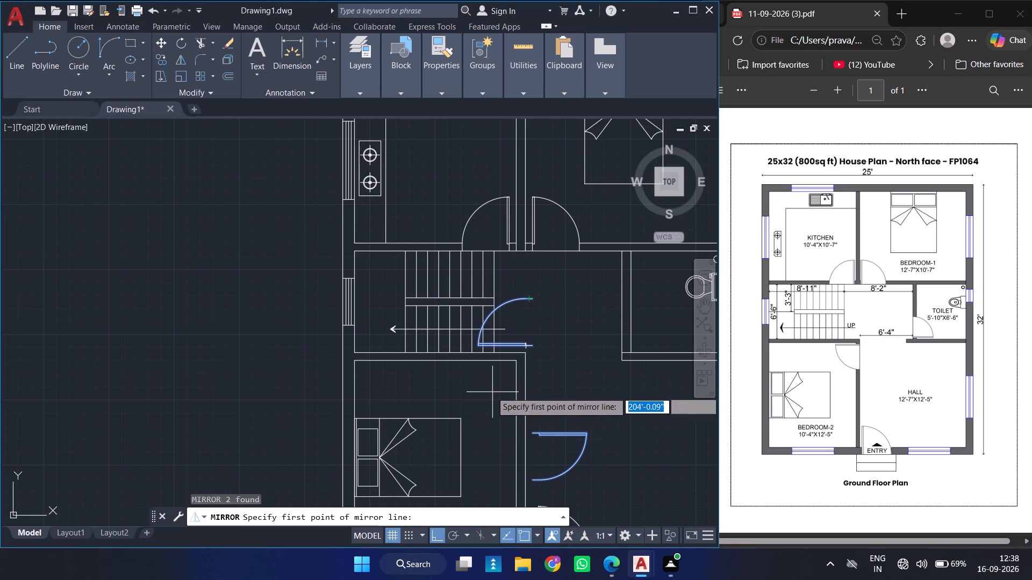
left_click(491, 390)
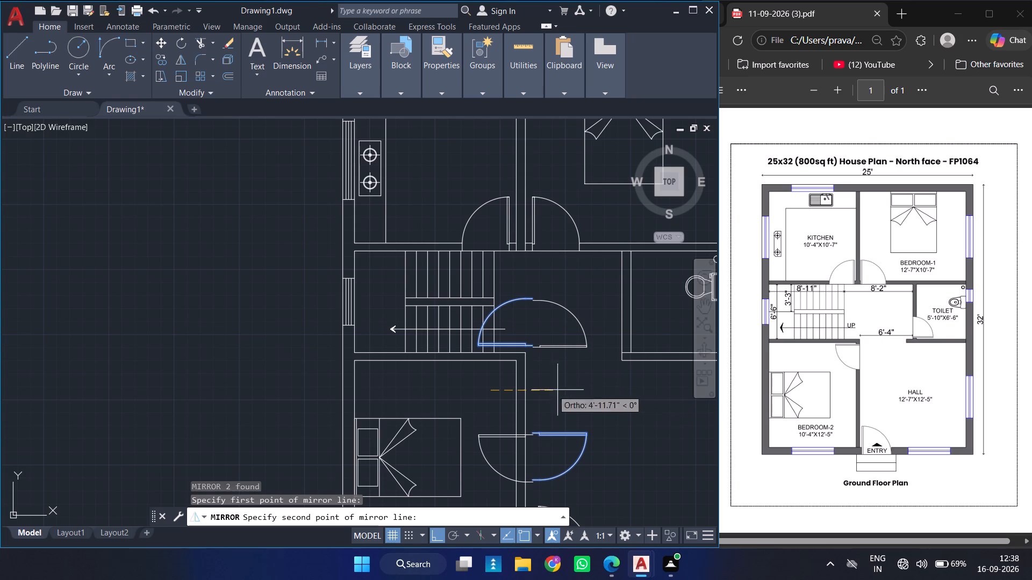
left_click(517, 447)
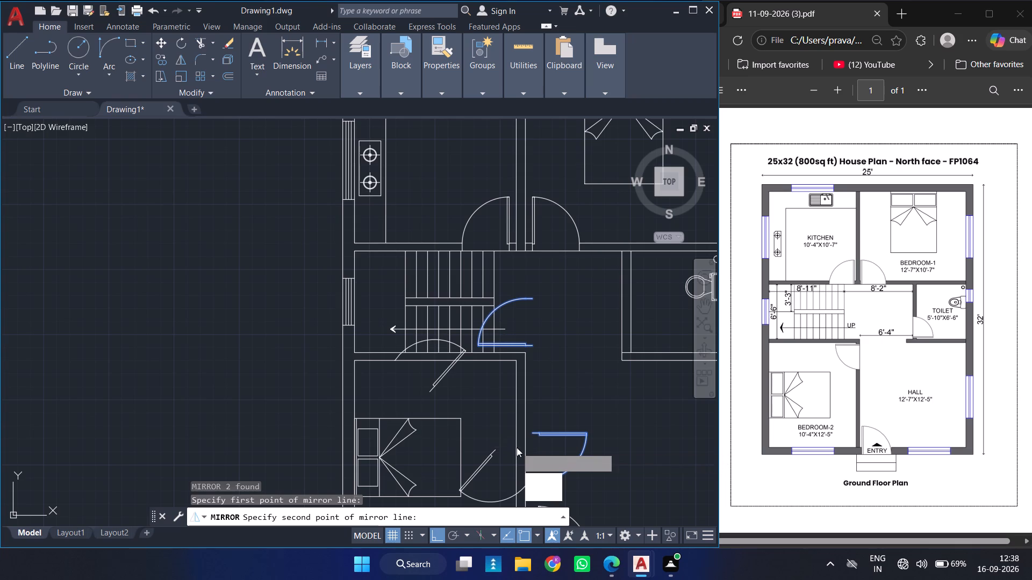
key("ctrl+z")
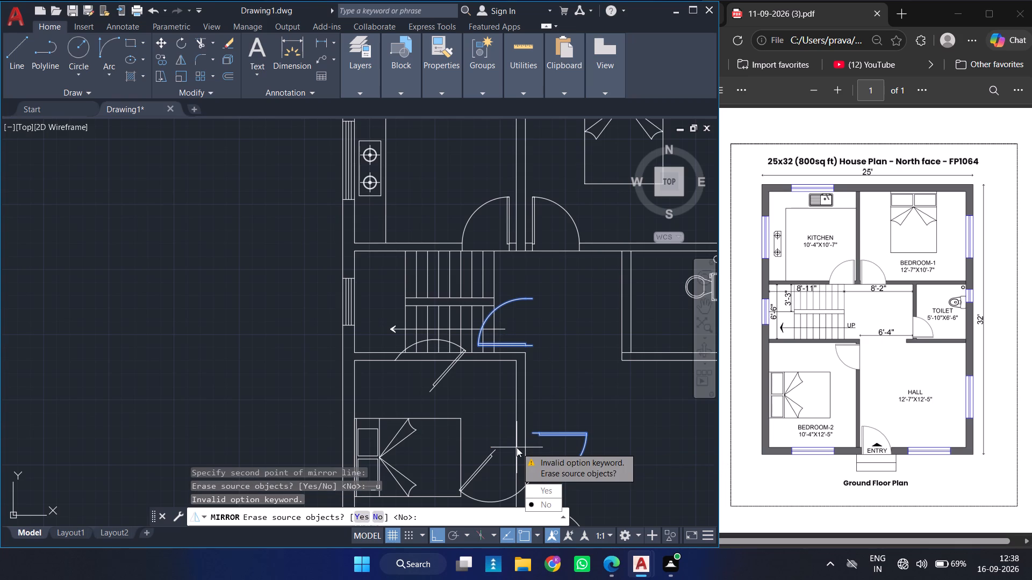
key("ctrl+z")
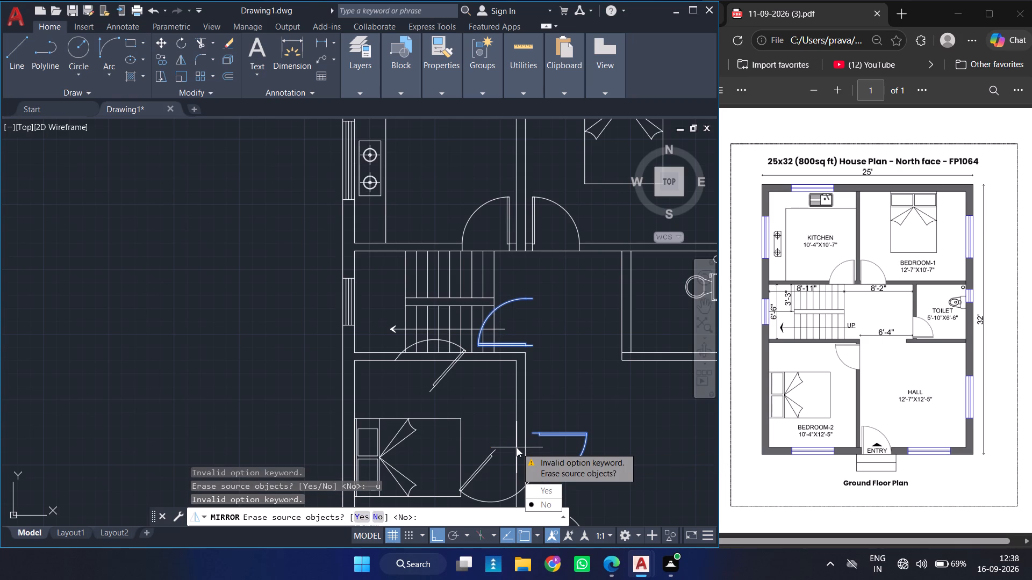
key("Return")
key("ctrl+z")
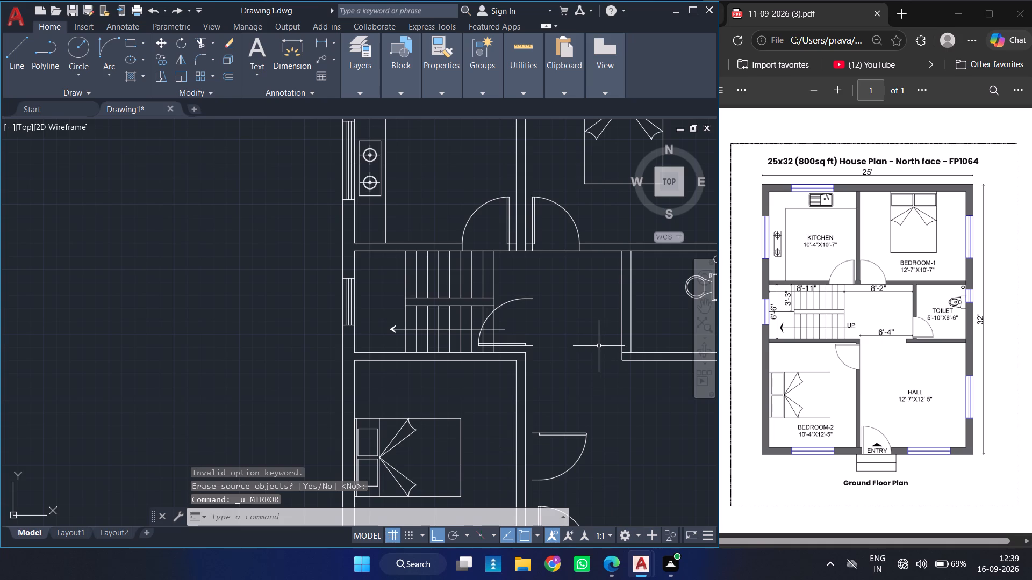
Mirror both rotated door copies across a horizontal line between them, erasing the source objects.
left_click(526, 298)
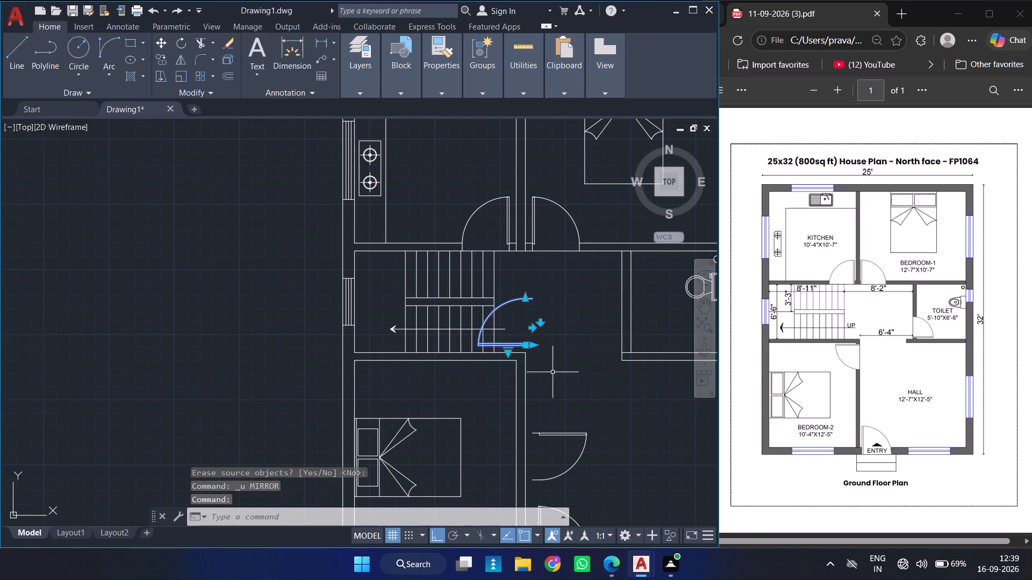
left_click(575, 432)
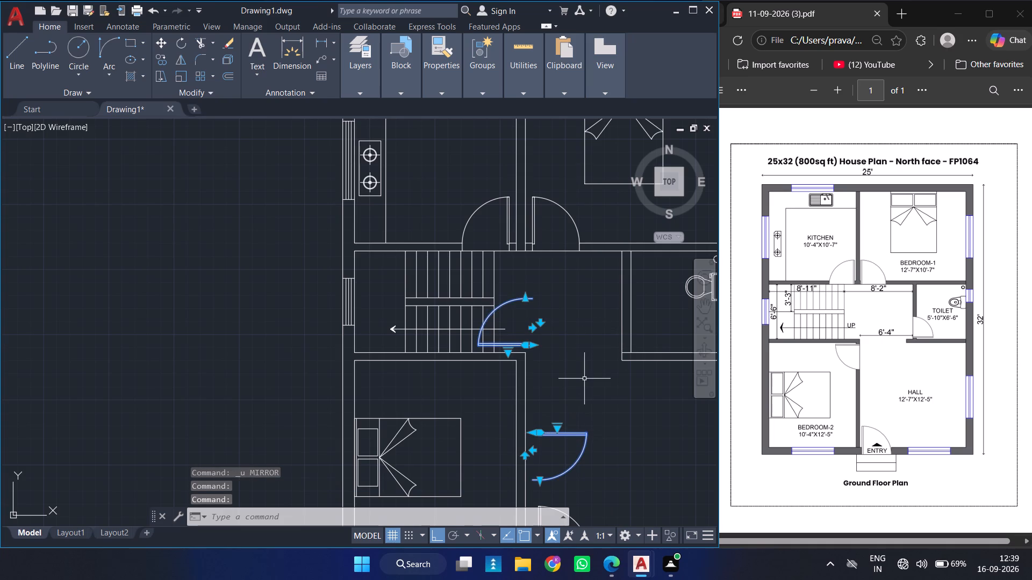
type("MI")
key("Return")
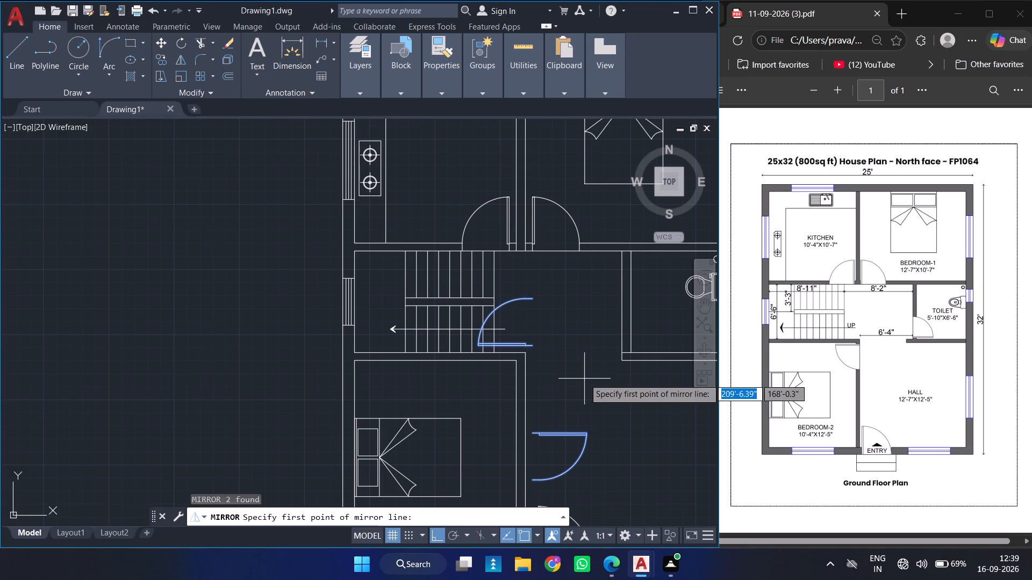
left_click(584, 379)
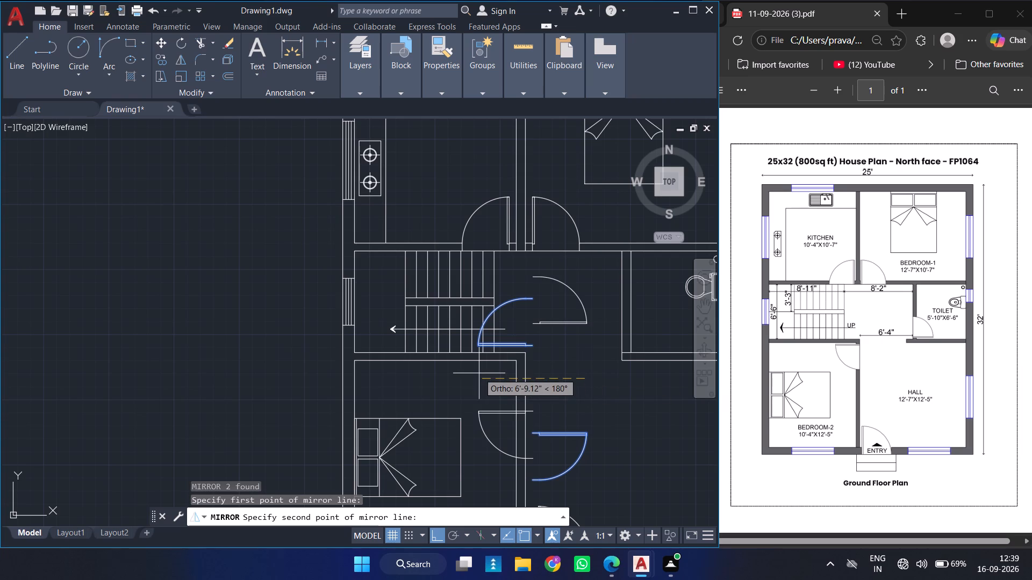
left_click(479, 373)
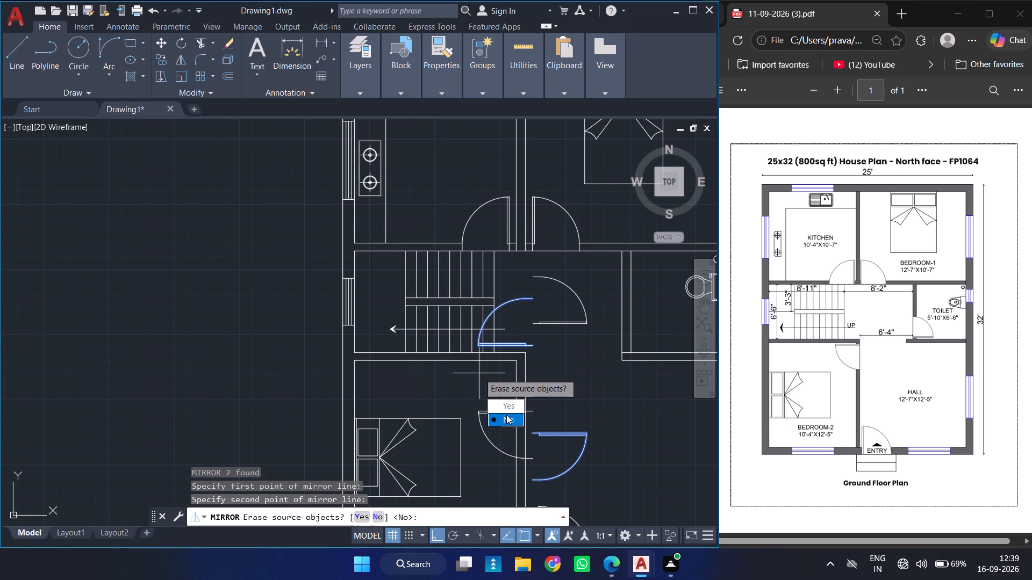
left_click_drag(509, 409, 479, 373)
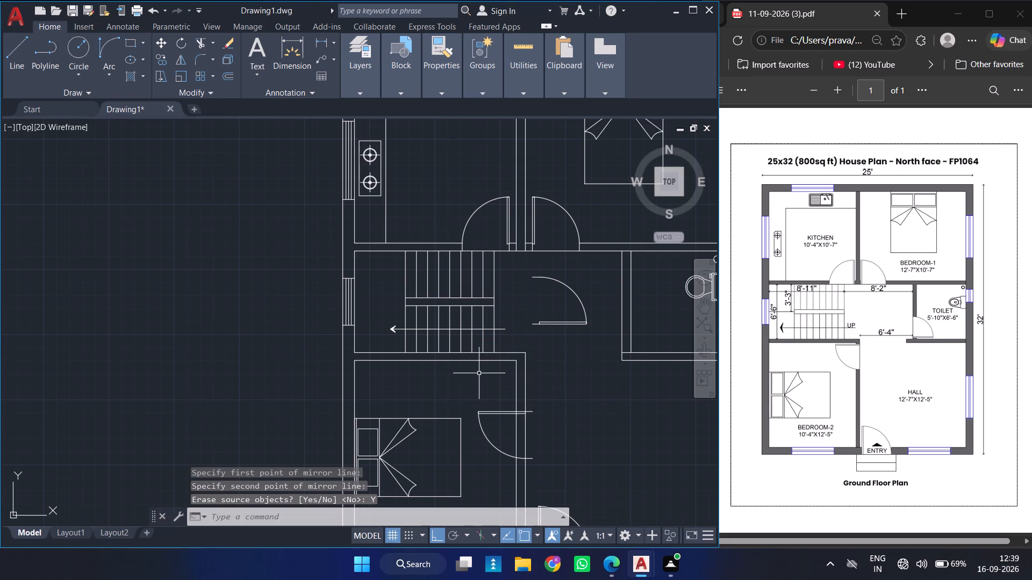
Move the lower-left bedroom's door by its upper hinge-side corner onto the wall's hall face, about 5.4" left and 2'-11.4" up.
left_click(505, 414)
key("m")
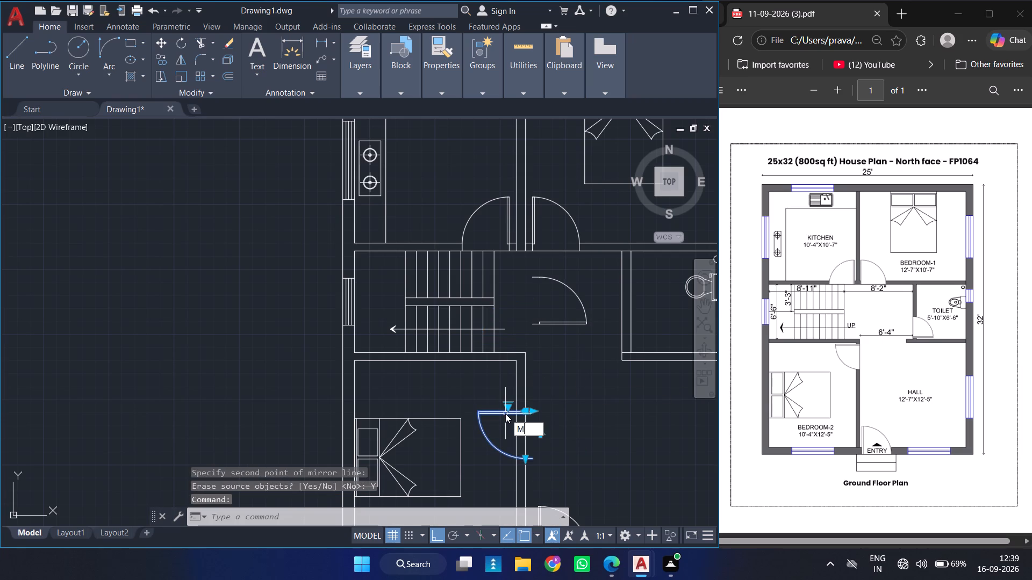
key("Return")
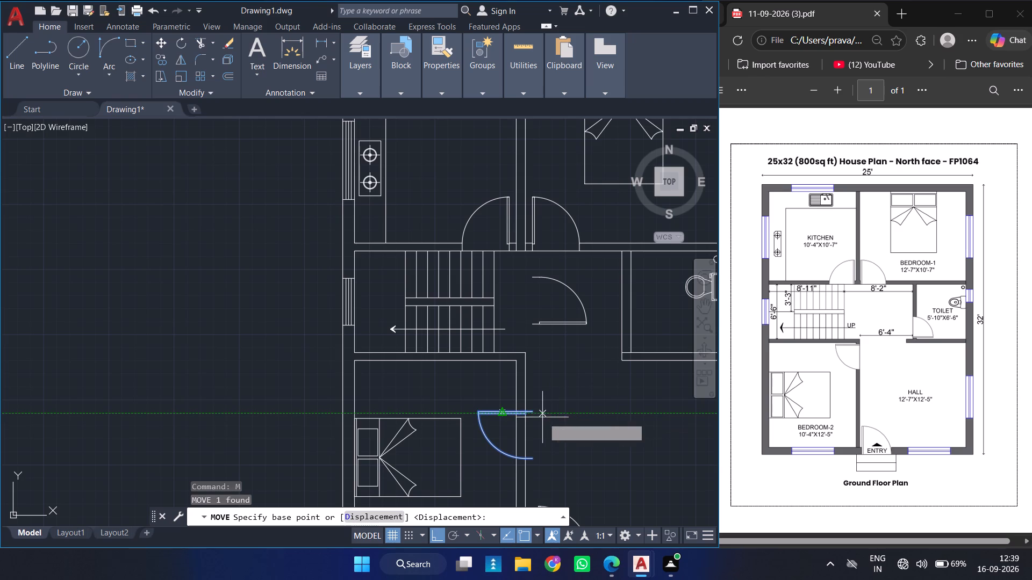
left_click(536, 411)
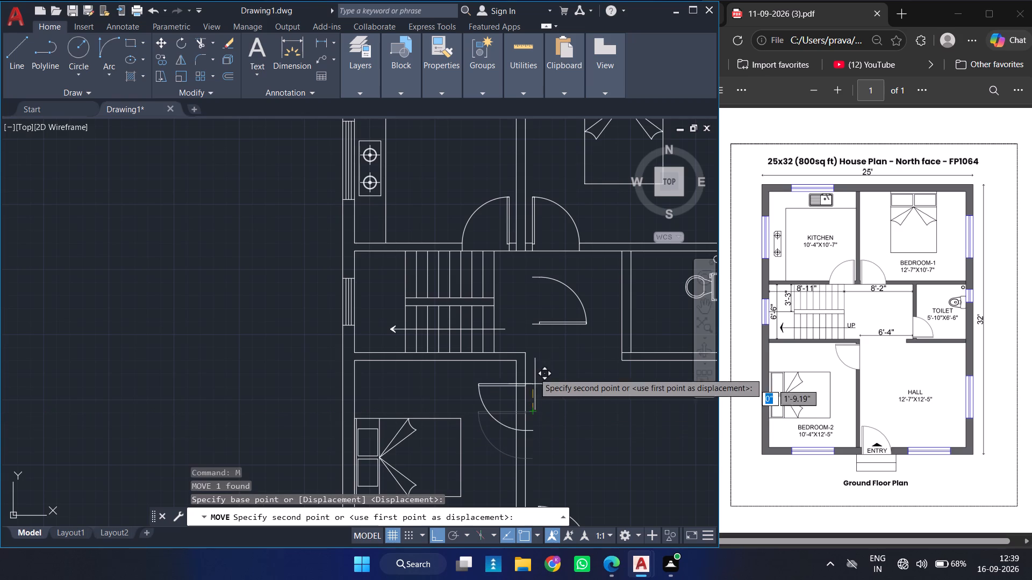
scroll(525, 365, "up", 3, "ctrl")
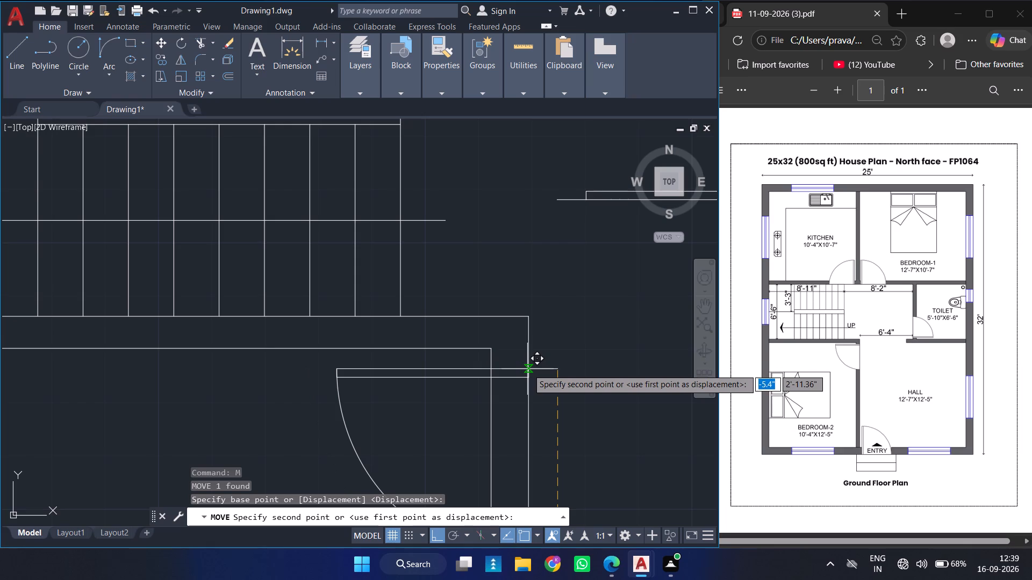
left_click(528, 369)
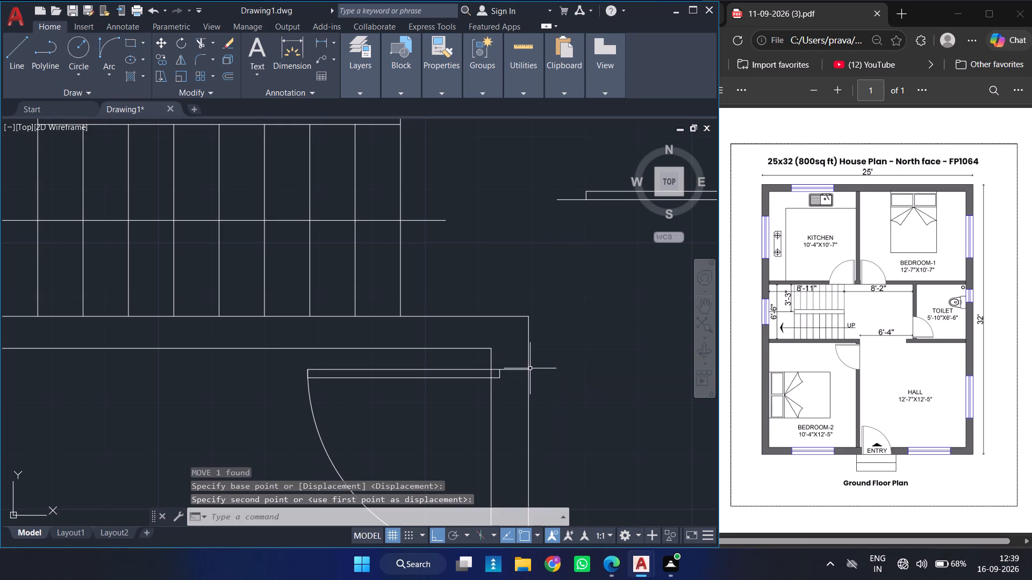
Move the door beside the stairs by its lower hinge-side corner onto the toilet wall's outer face, about 5'-8.6" right and 1'-4.9" down.
scroll(549, 356, "down", 3, "ctrl")
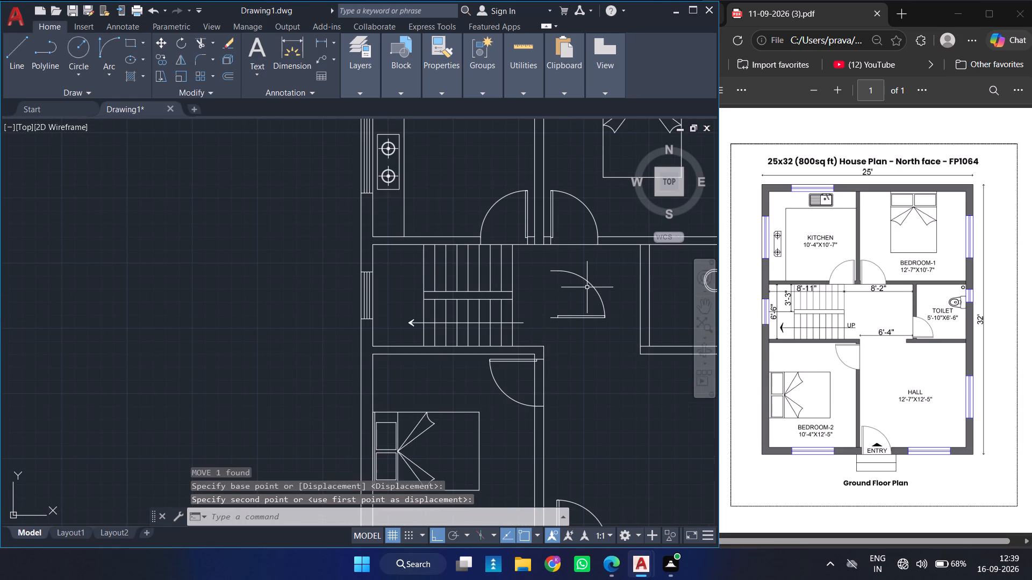
left_click(587, 287)
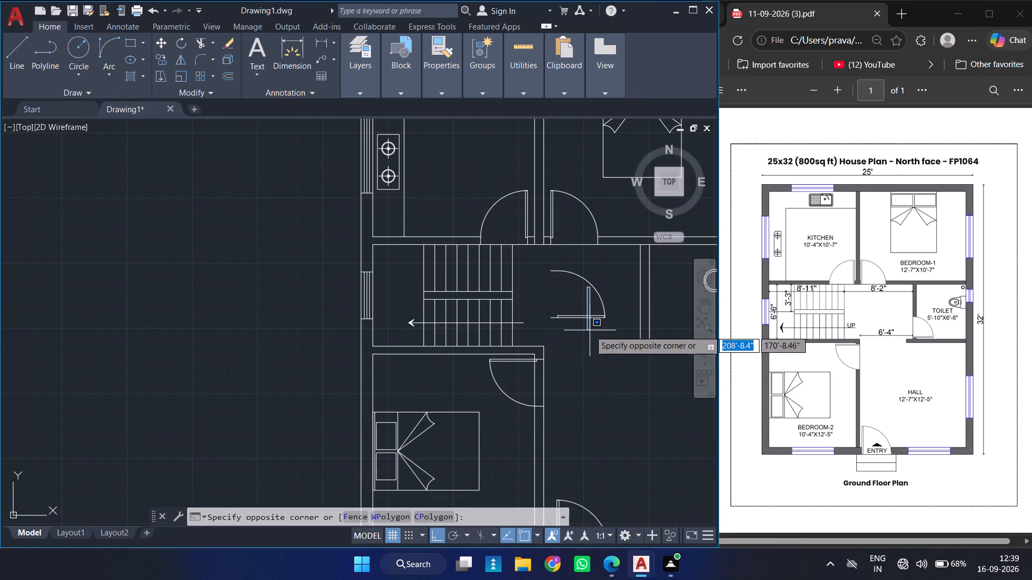
left_click(590, 330)
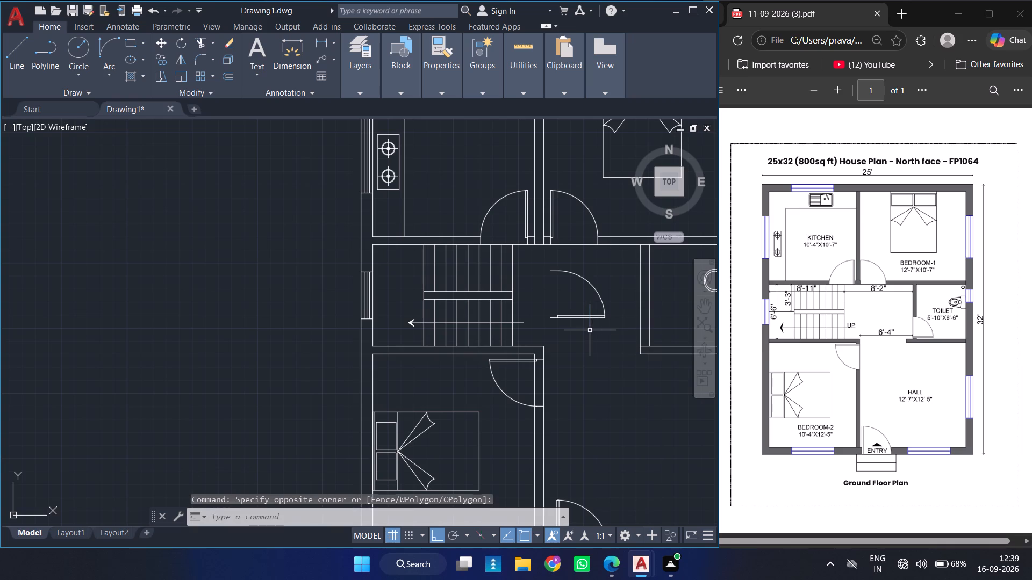
left_click(582, 317)
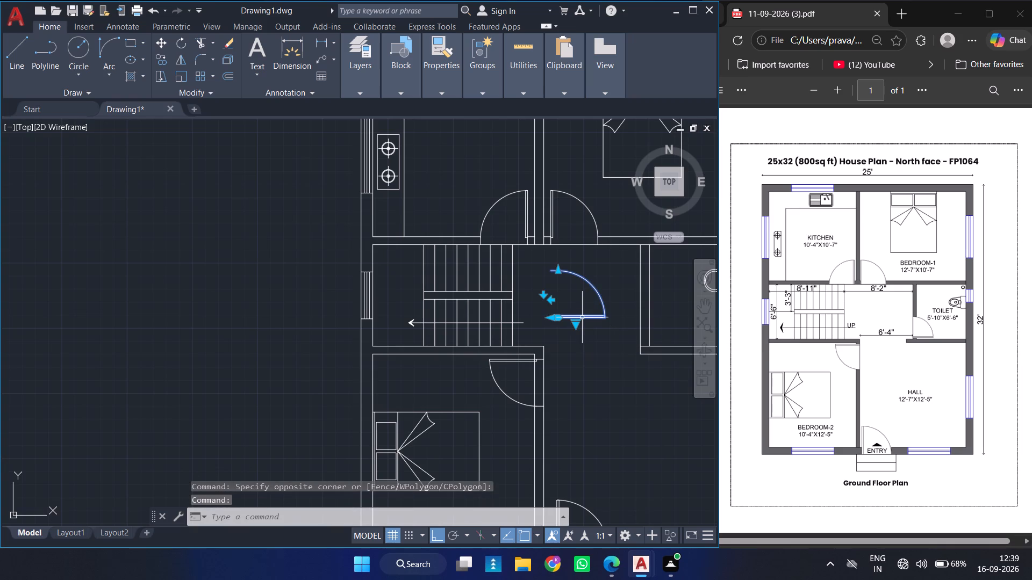
key("m")
key("Return")
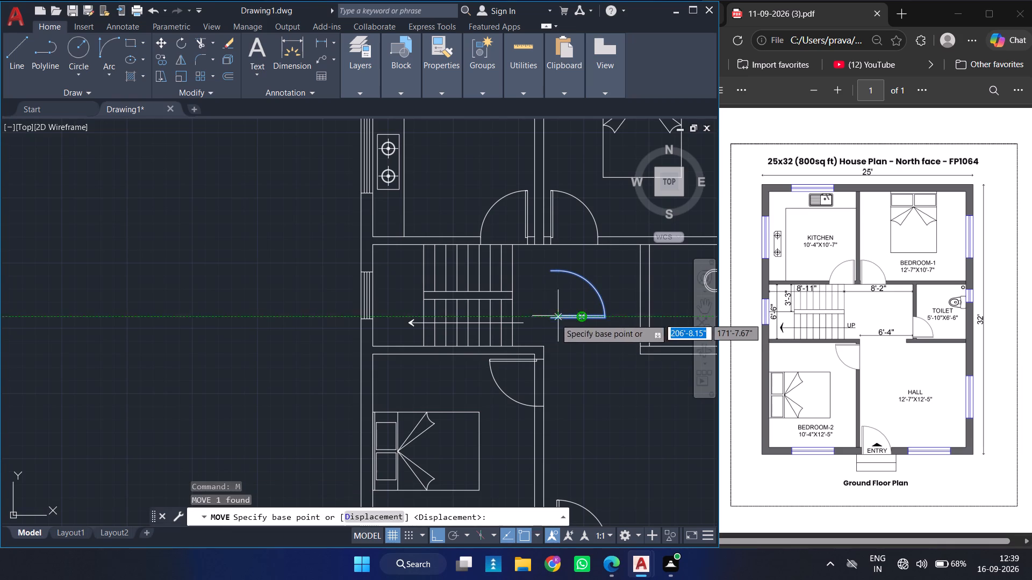
scroll(551, 317, "up", 1, "ctrl")
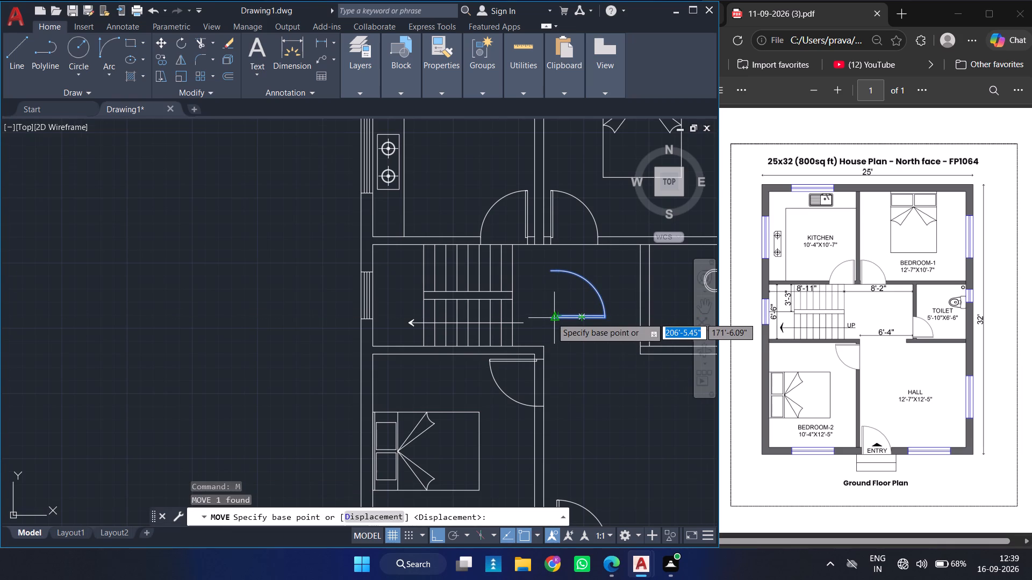
scroll(551, 317, "up", 2, "ctrl")
left_click(551, 317)
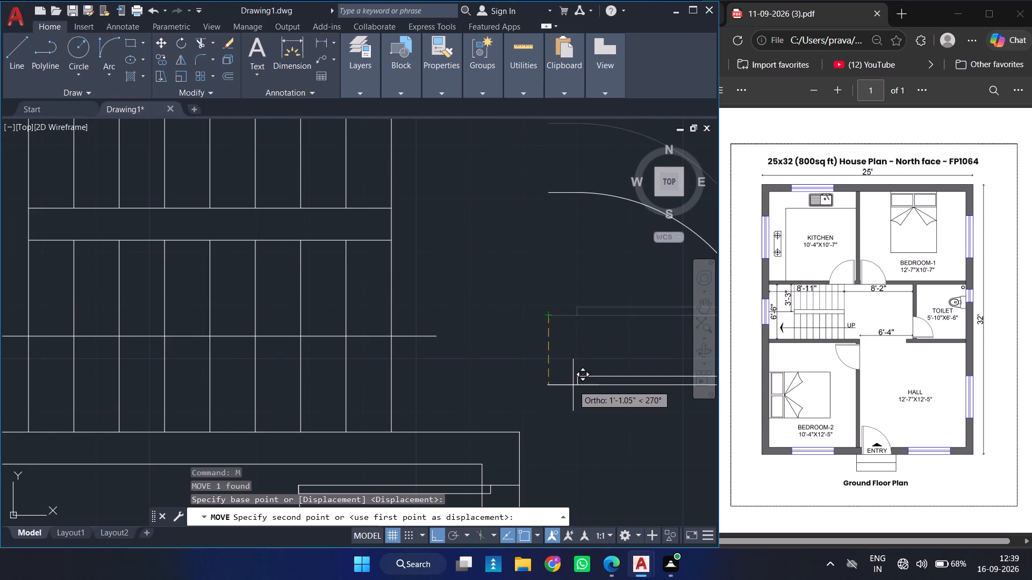
scroll(573, 385, "down", 5, "ctrl")
scroll(610, 383, "up", 3, "ctrl")
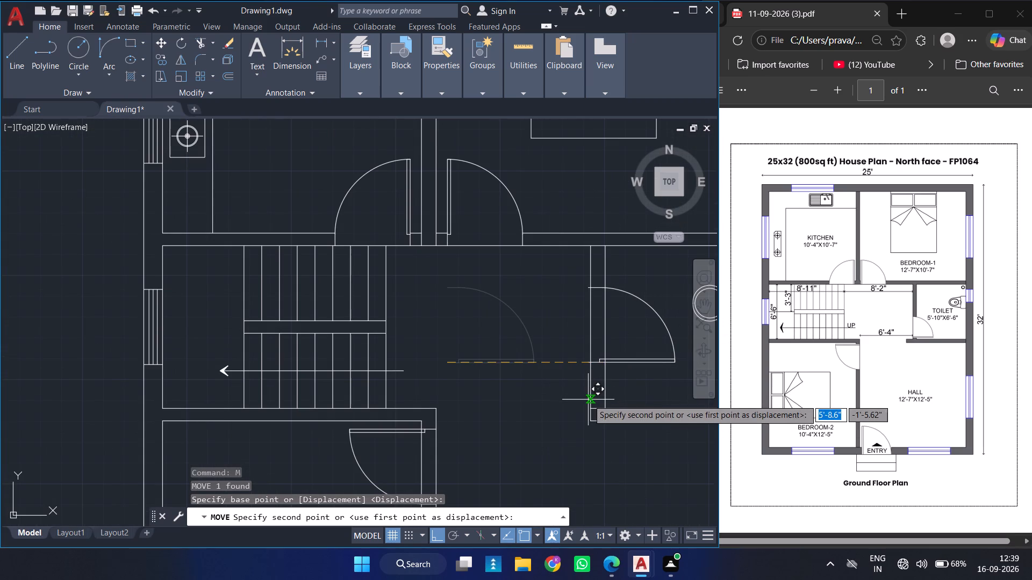
scroll(588, 400, "up", 2, "ctrl")
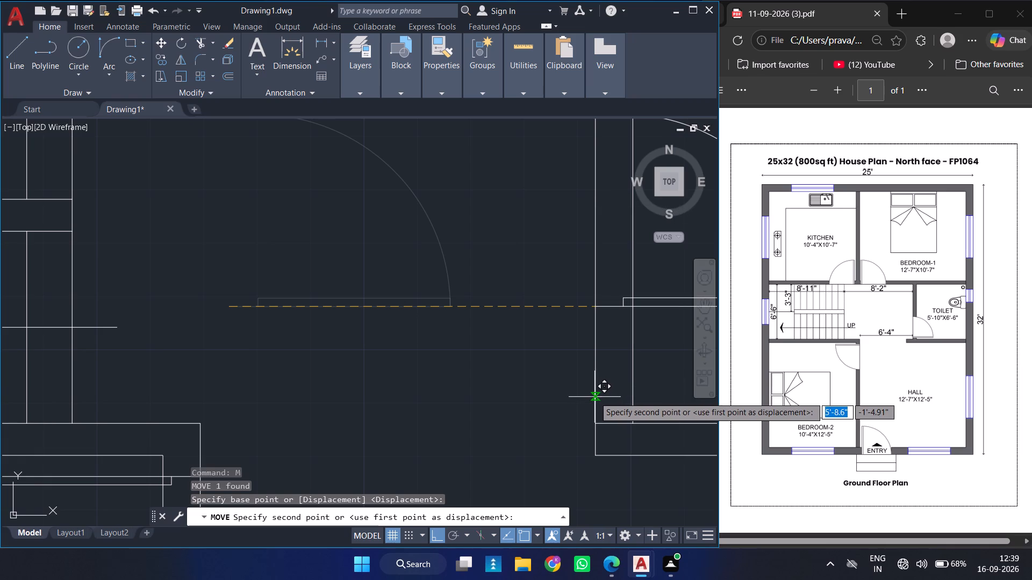
left_click(594, 397)
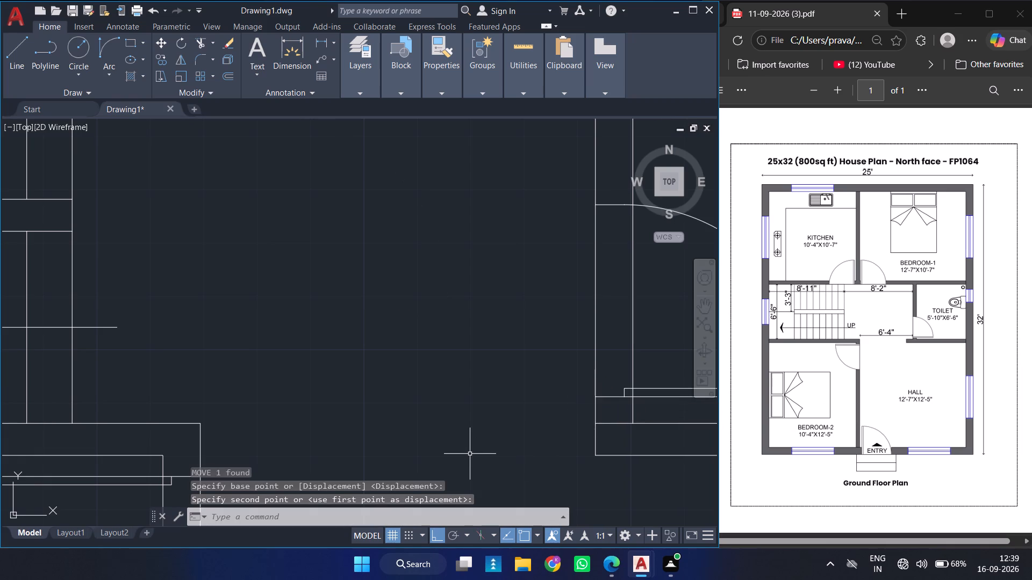
Trim the toilet wall's inner line out of the door opening, including the short piece crossing the door leaf.
scroll(469, 451, "down", 3, "ctrl")
scroll(516, 386, "down", 3, "ctrl")
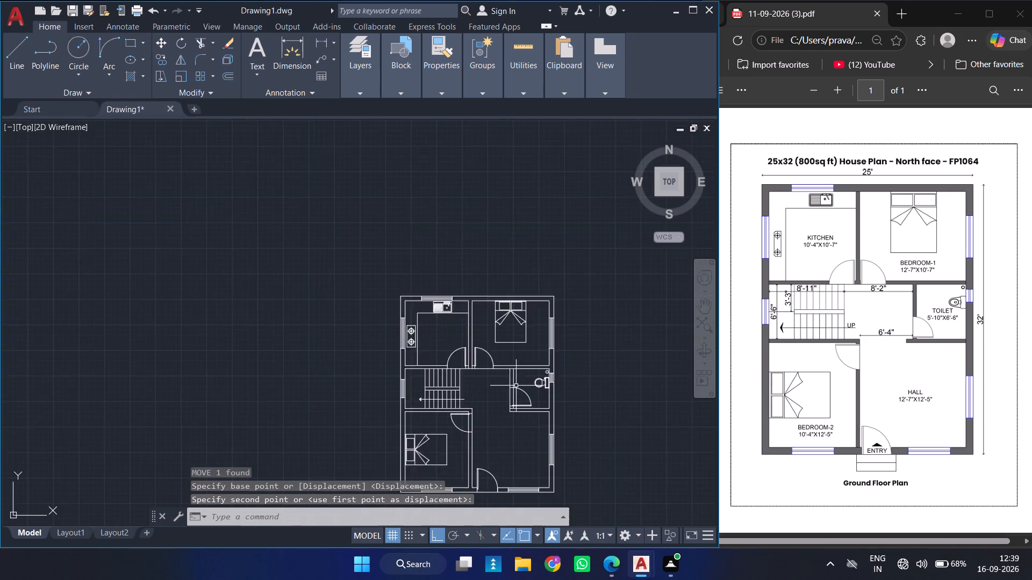
type("TR")
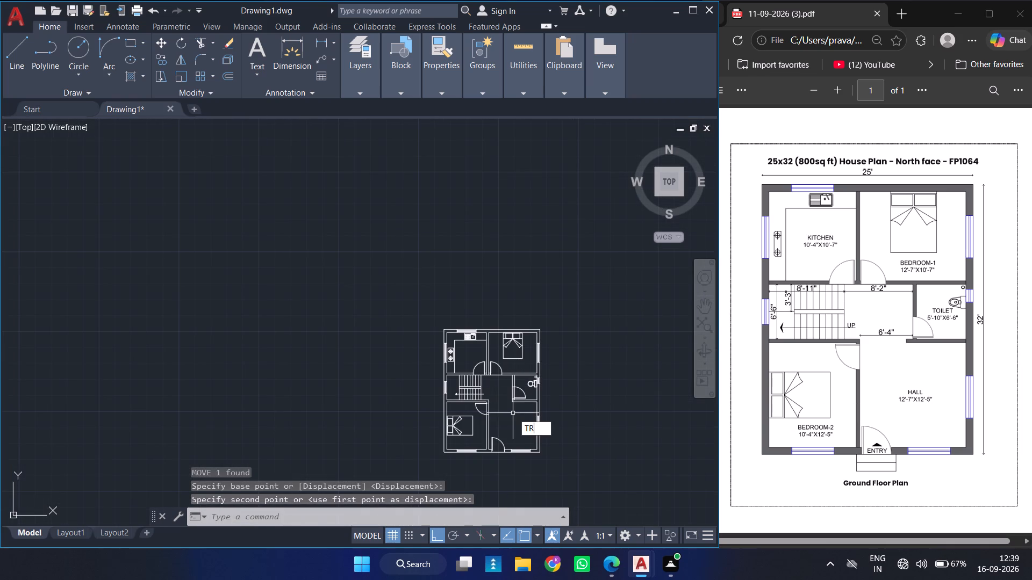
key("Return")
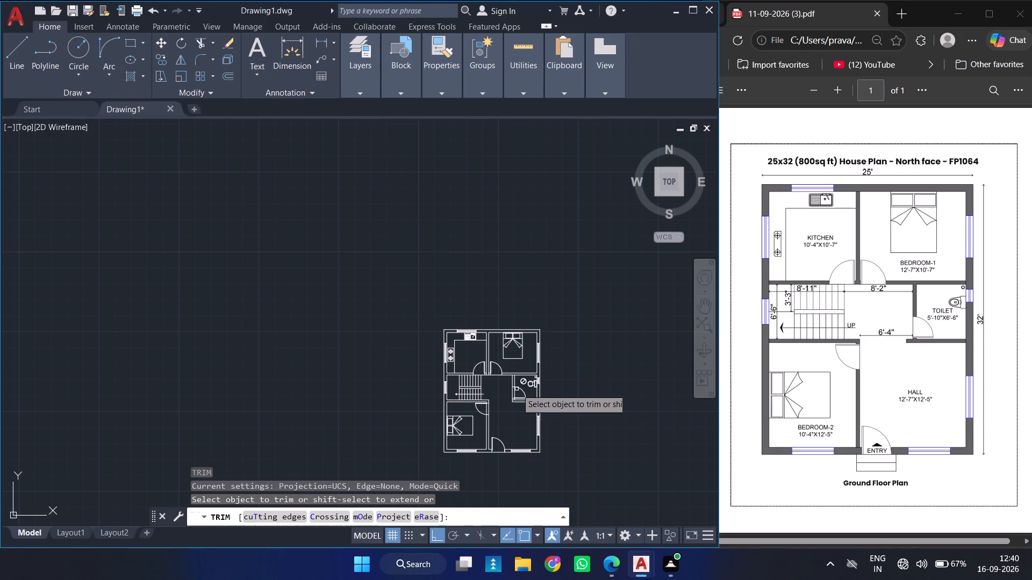
scroll(517, 389, "down", 1)
scroll(517, 389, "up", 1)
scroll(517, 389, "up", 4, "ctrl")
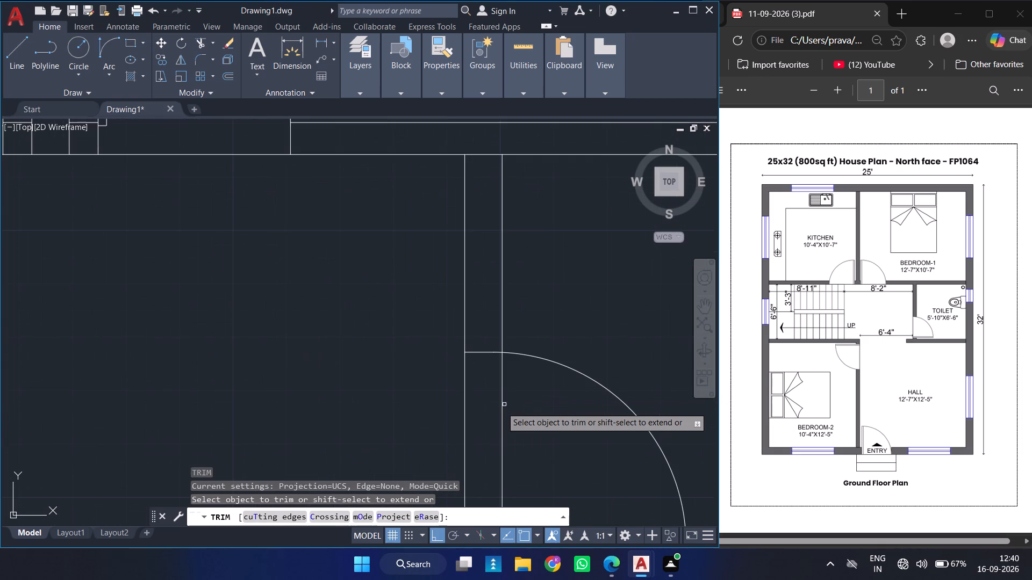
left_click(500, 408)
scroll(500, 408, "down", 2, "ctrl")
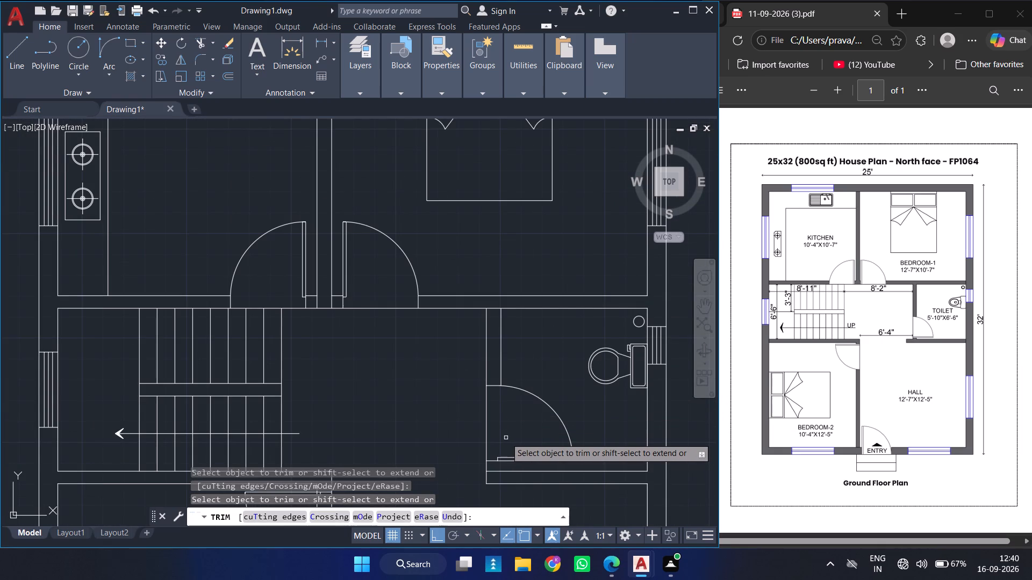
key("ctrl+z")
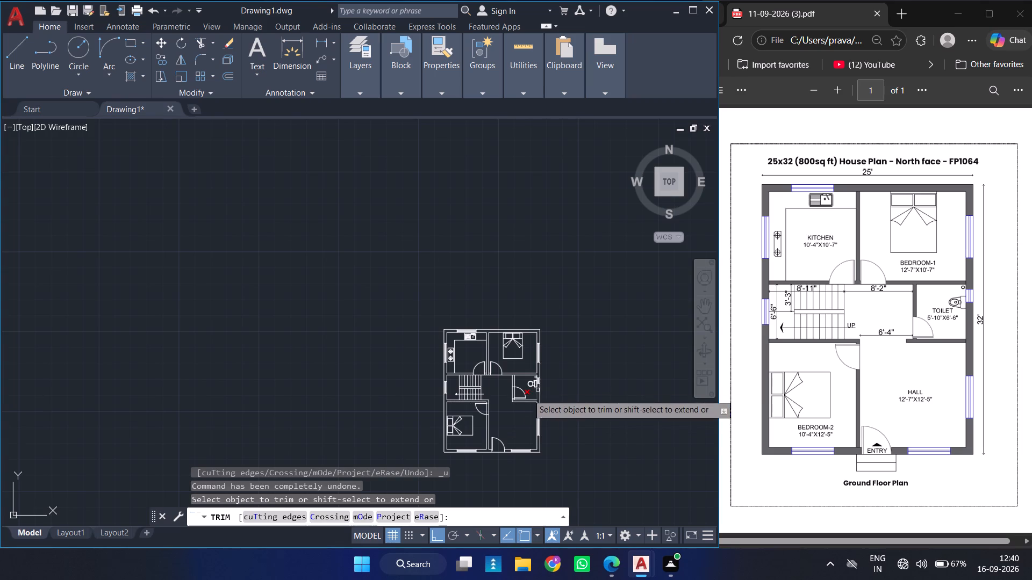
scroll(514, 399, "up", 4, "ctrl")
scroll(514, 399, "right", 1)
scroll(514, 399, "up", 3, "ctrl")
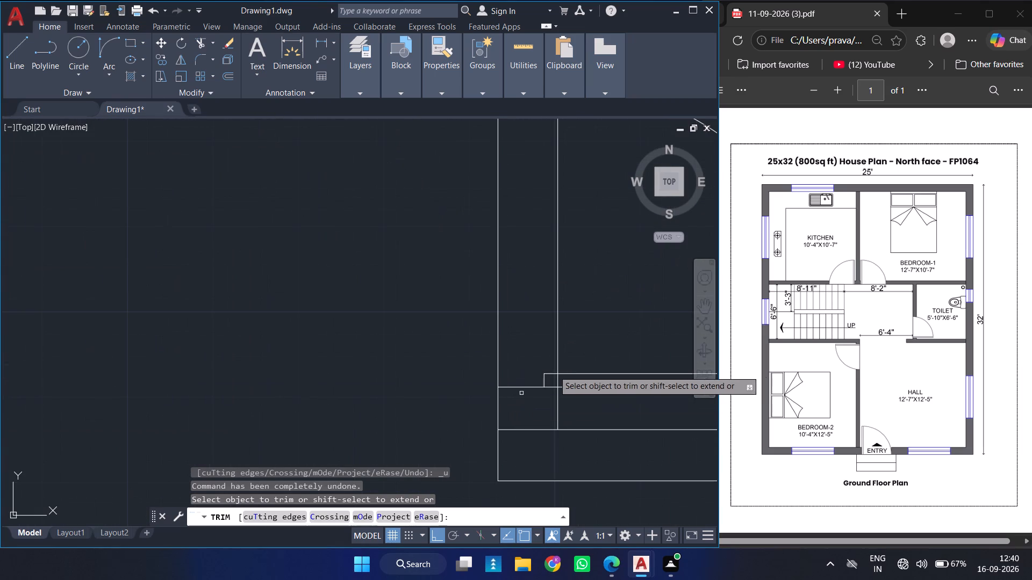
left_click(560, 379)
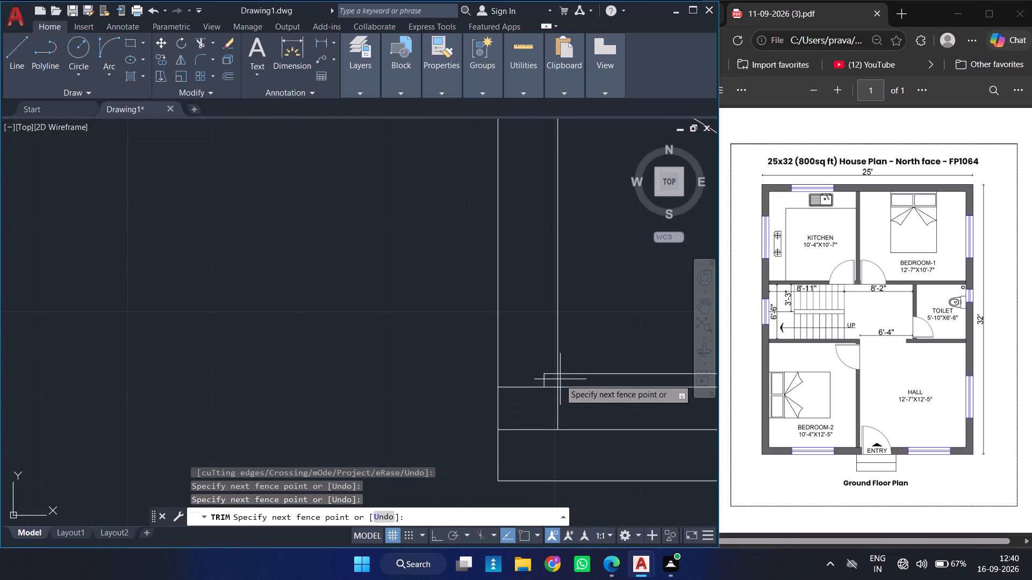
left_click(557, 380)
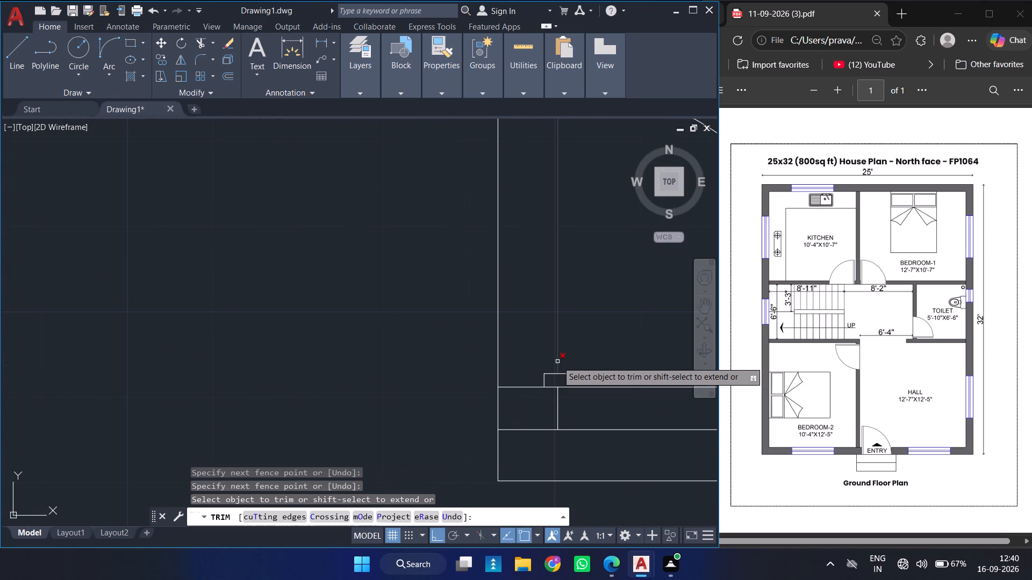
scroll(557, 361, "down", 2, "ctrl")
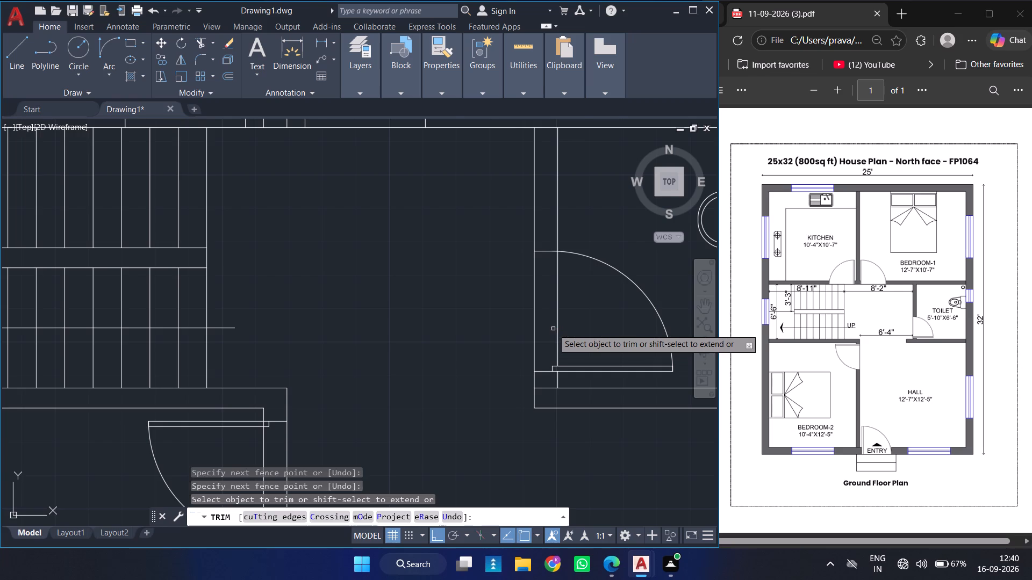
left_click(553, 329)
left_click(575, 327)
Trim the lower-left bedroom wall's inner line out of its door opening, including the short piece crossing the door leaf.
scroll(575, 327, "down", 4, "ctrl")
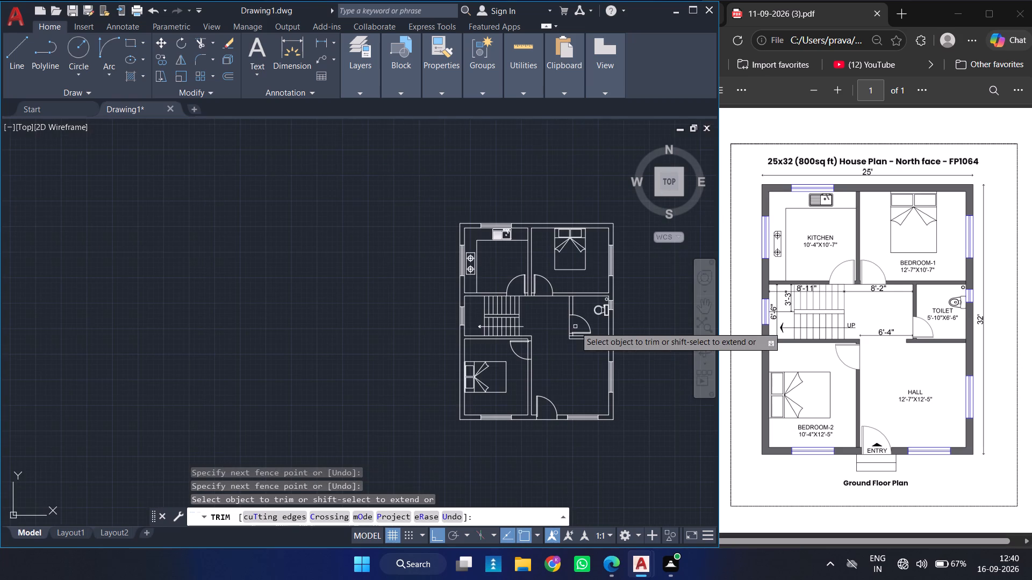
scroll(524, 348, "up", 4, "ctrl")
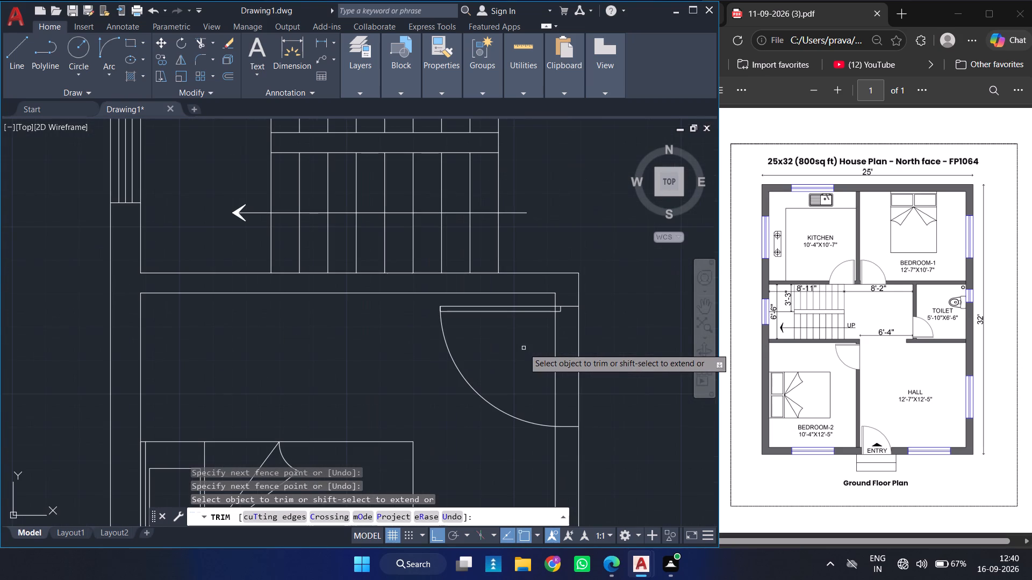
scroll(556, 309, "up", 2, "ctrl")
left_click(556, 309)
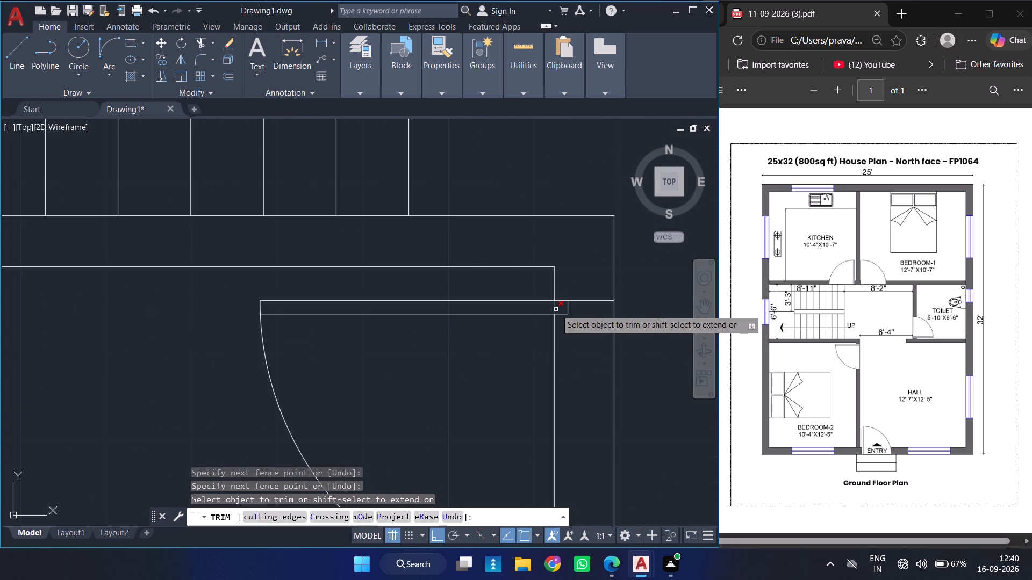
left_click(555, 392)
scroll(555, 392, "down", 4, "ctrl")
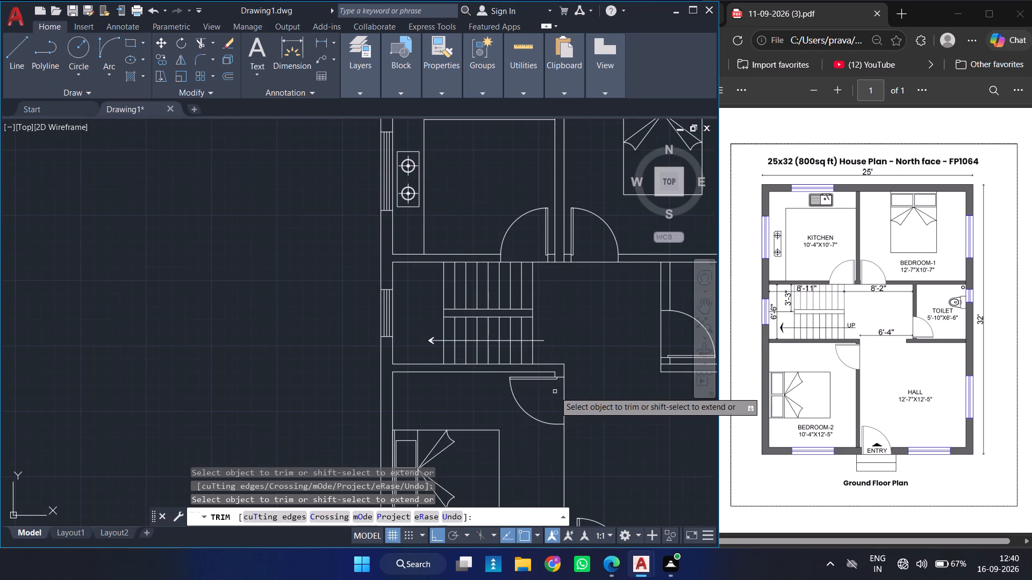
Undo the last trim and re-trim the lower-left bedroom wall's inner line only between the door leaf and the opening's lower edge.
key("ctrl+z")
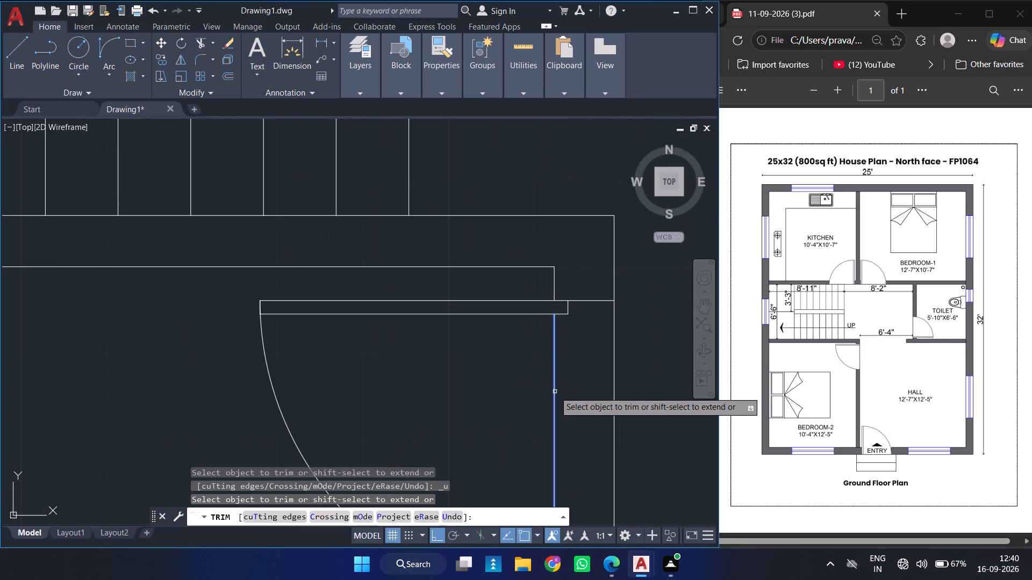
scroll(626, 314, "down", 3, "ctrl")
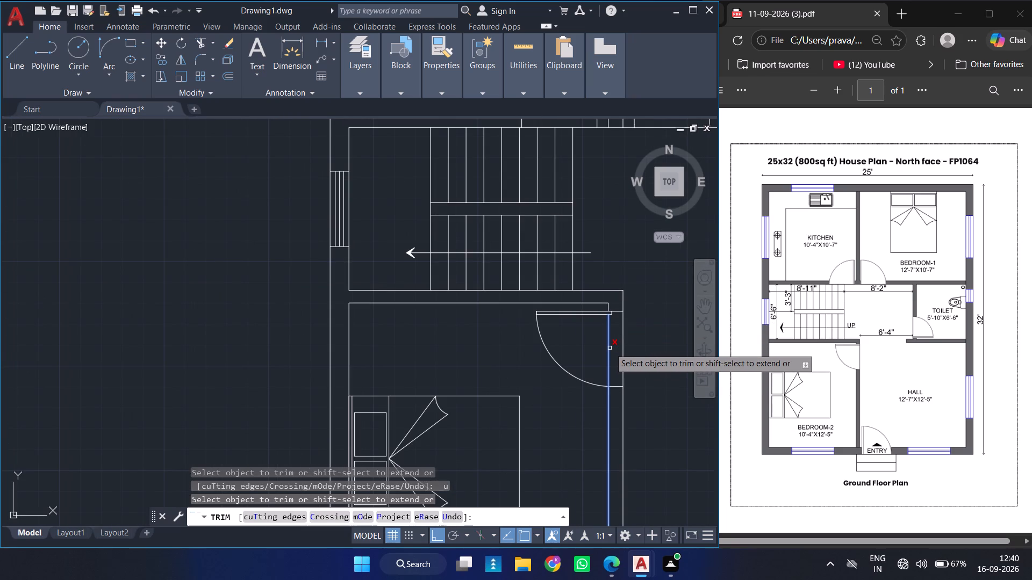
key("Escape")
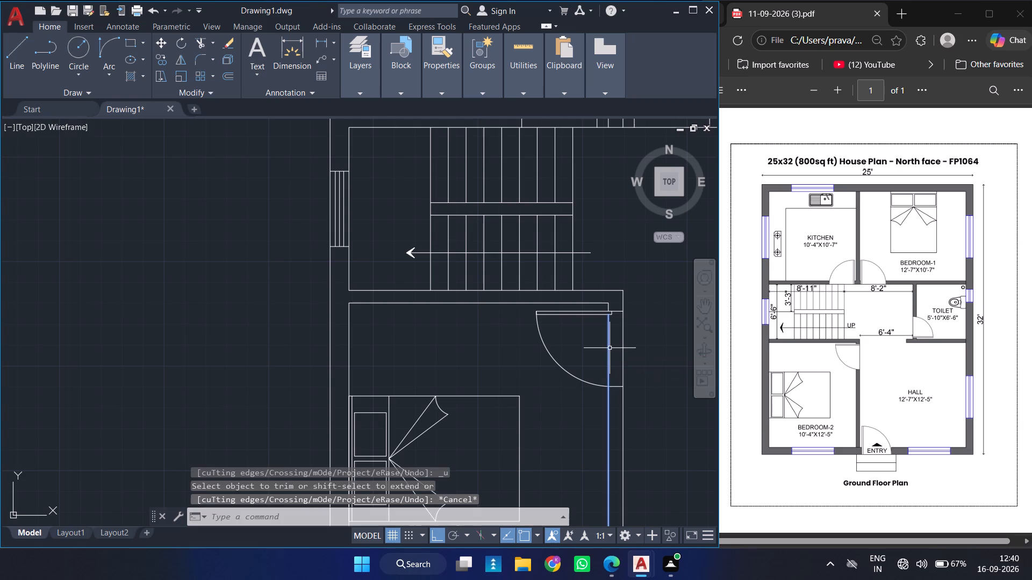
key("Escape")
key("Escape")
left_click(610, 348)
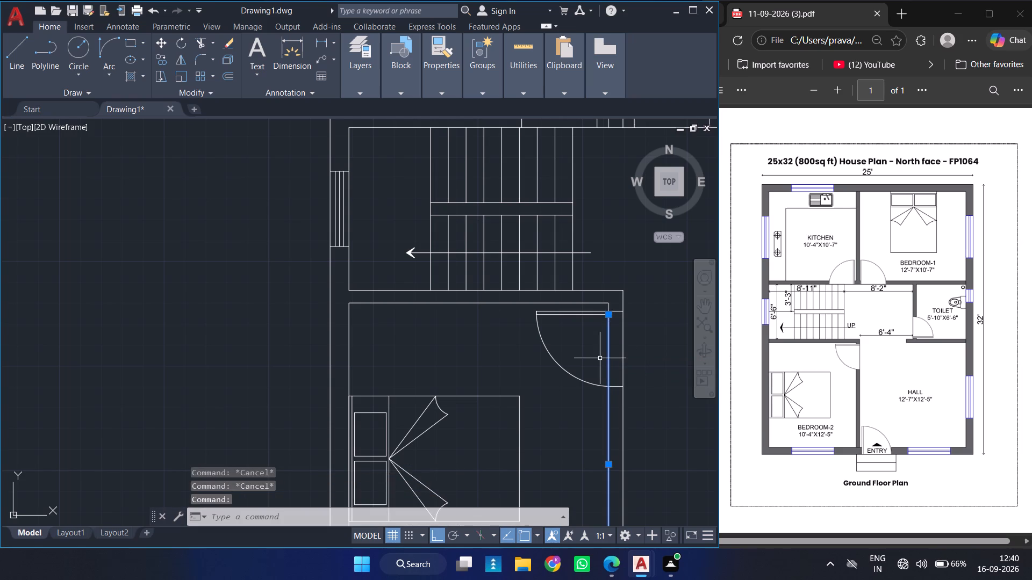
key("Escape")
type("TR")
key("Return")
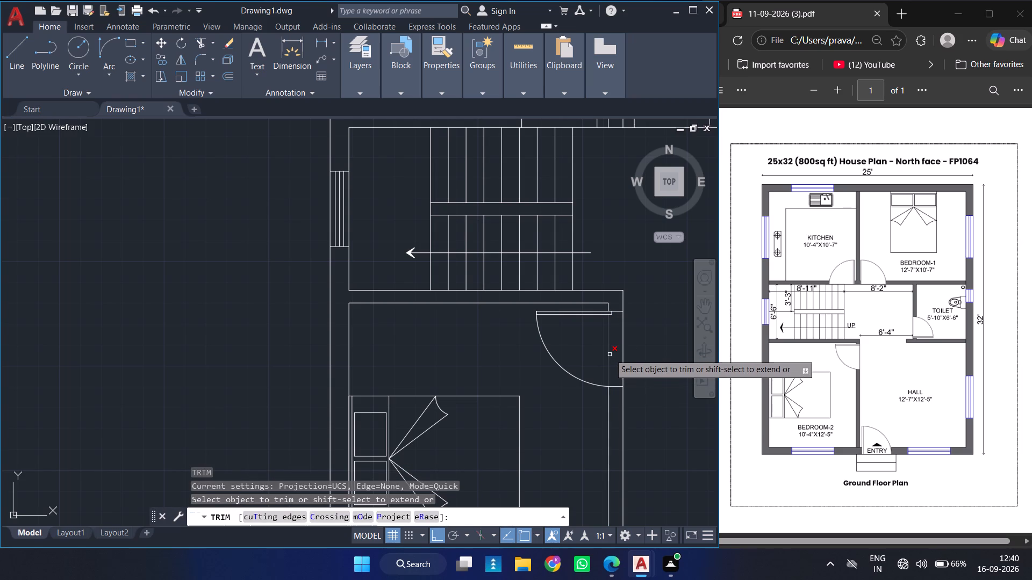
left_click(609, 351)
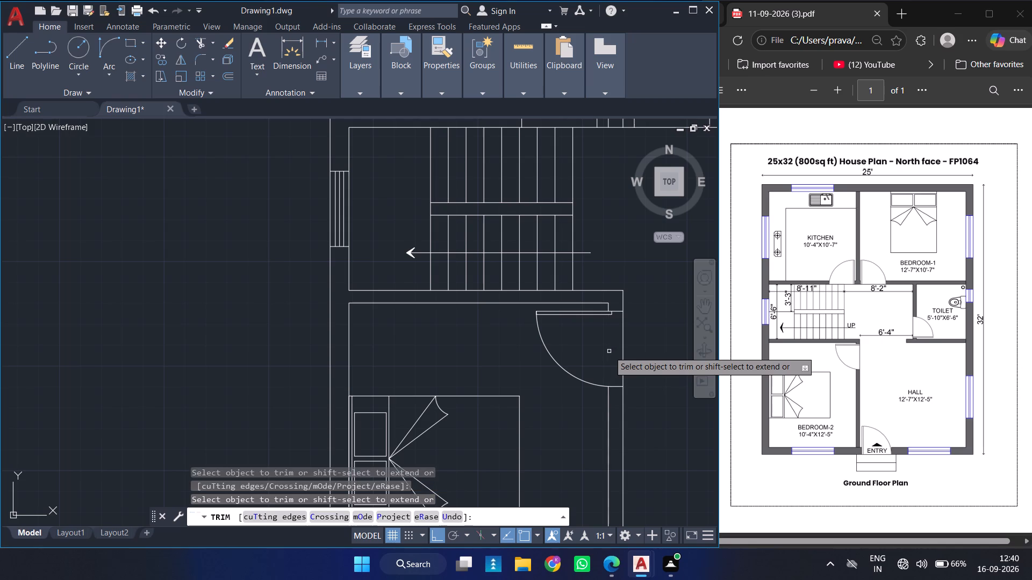
key("Escape")
Add a linear dimension for the overall plan width along the north outer wall line, just above it.
scroll(609, 351, "down", 4, "ctrl")
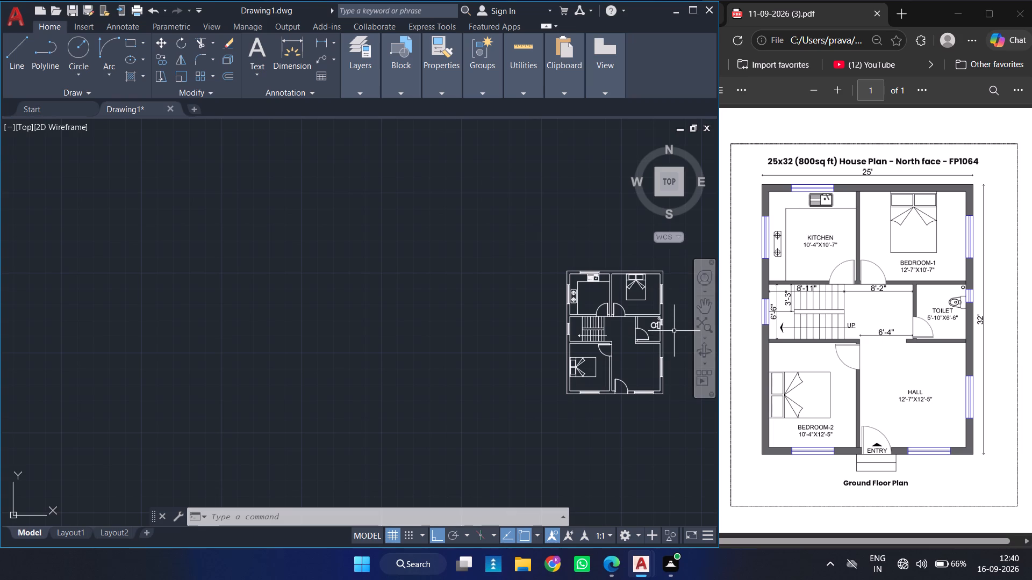
scroll(674, 331, "up", 2, "ctrl")
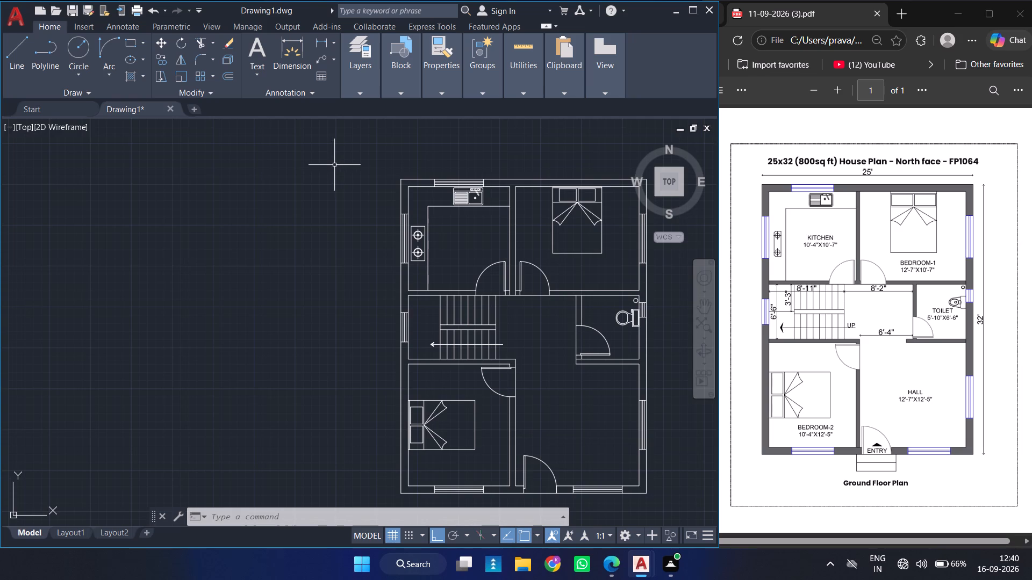
left_click(318, 45)
key("space")
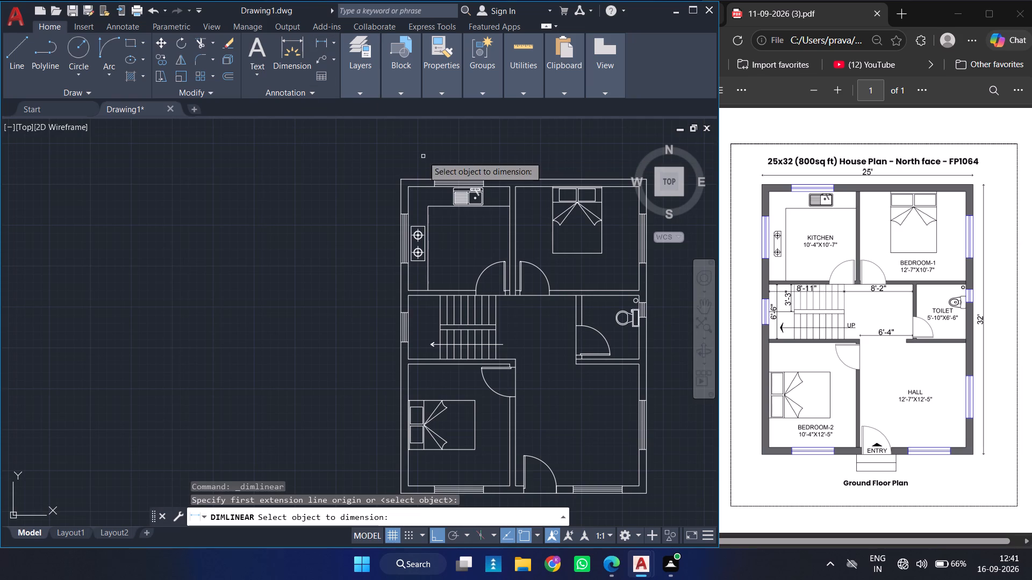
left_click(510, 179)
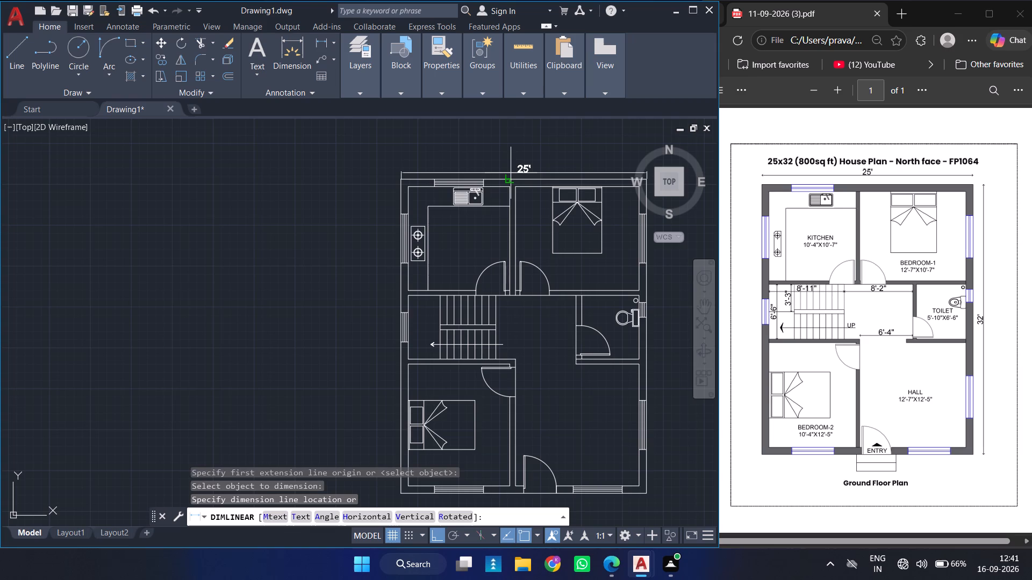
left_click(511, 173)
Shift the overall width dimension line and its text slightly farther above the north wall.
scroll(511, 173, "up", 2, "ctrl")
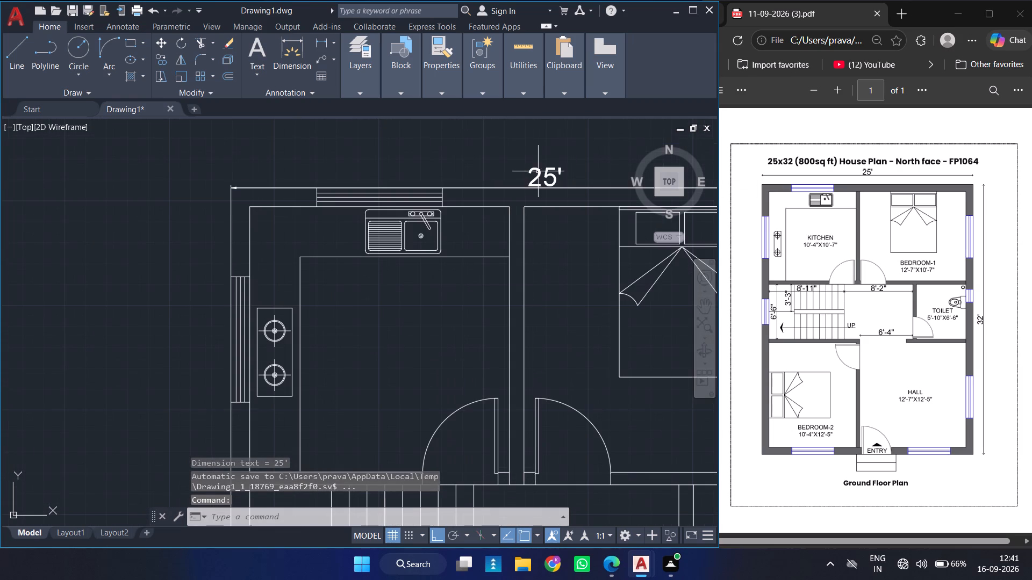
left_click(539, 171)
left_click(546, 179)
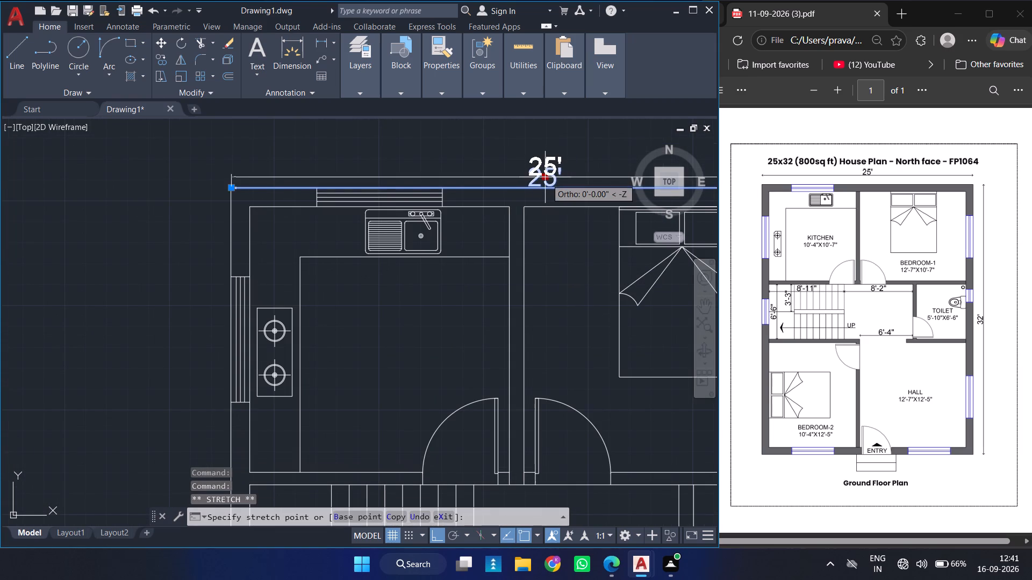
left_click(548, 169)
scroll(548, 169, "down", 3, "ctrl")
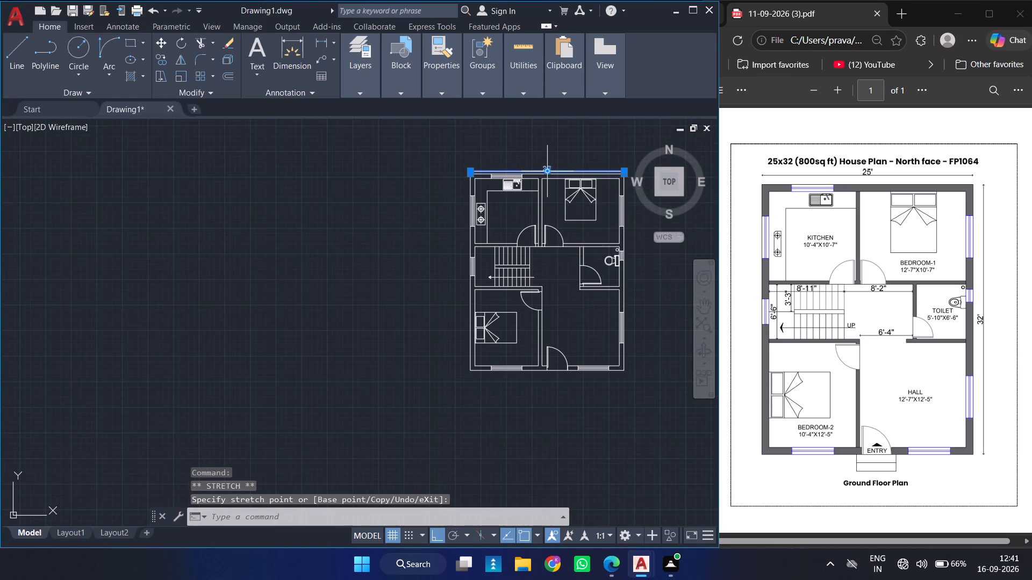
key("Escape")
key("Escape")
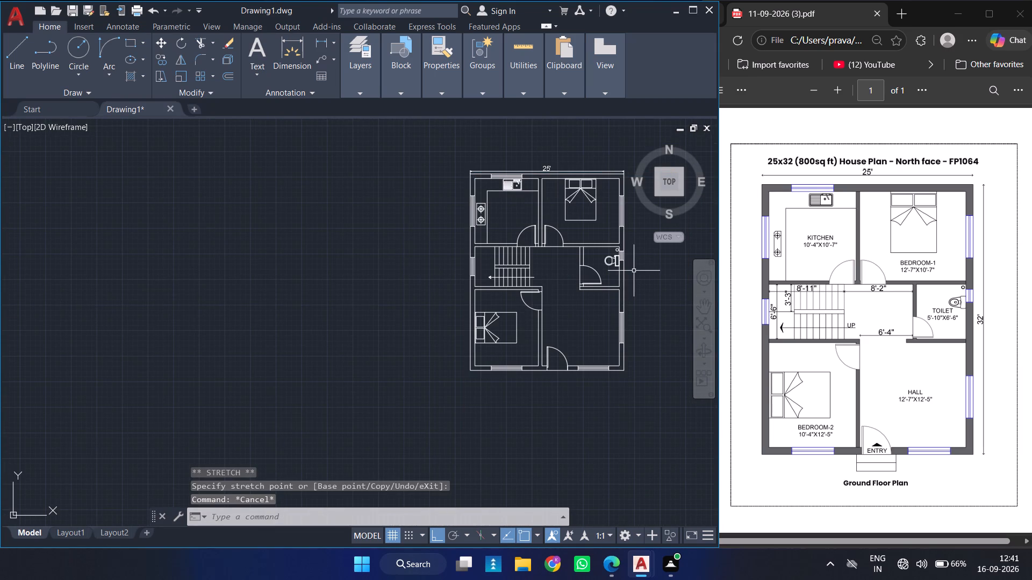
Add a vertical linear dimension for the overall plan depth, placed just outside the east outer wall.
key("space")
key("space")
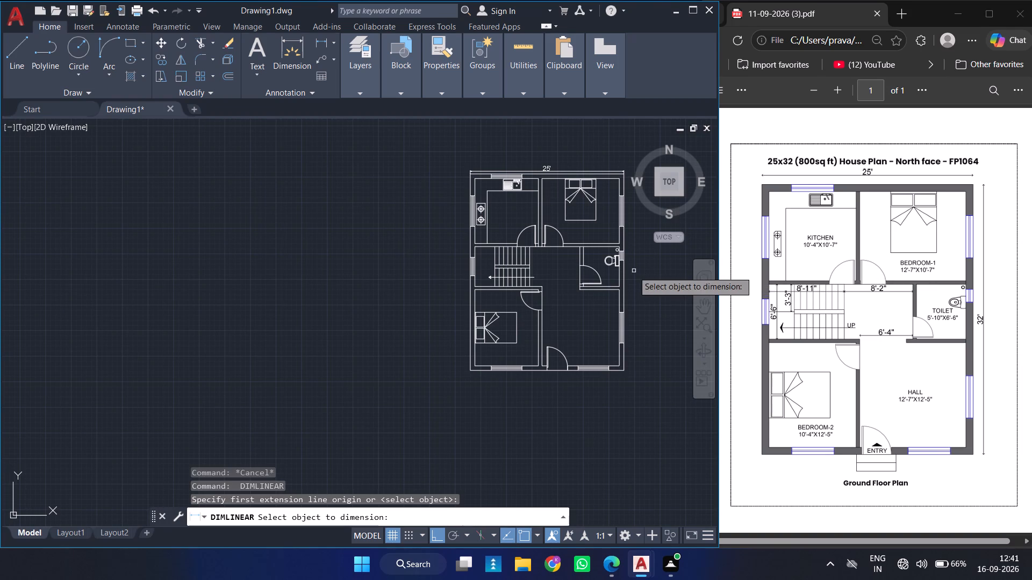
left_click(626, 275)
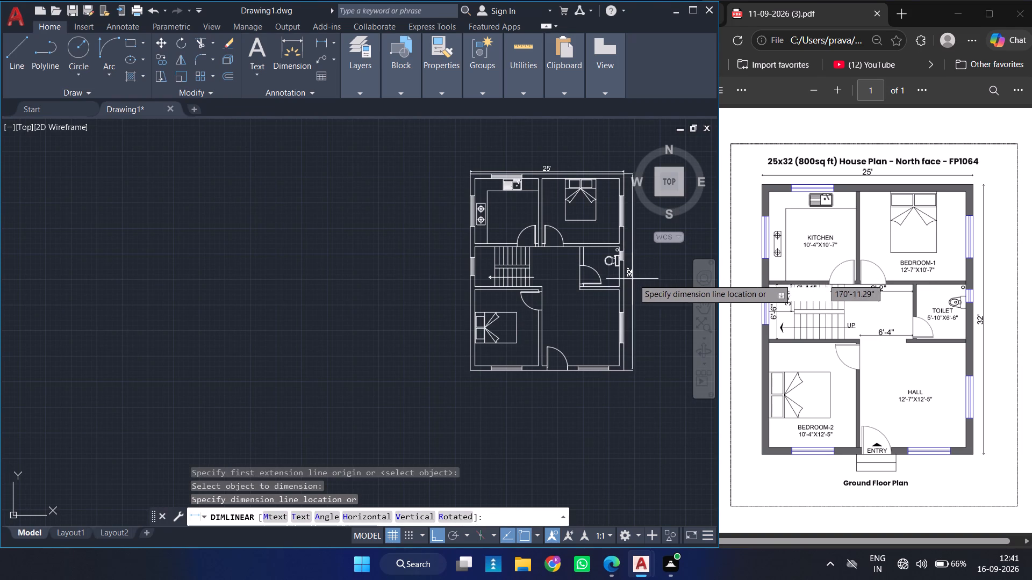
scroll(630, 281, "up", 4, "ctrl")
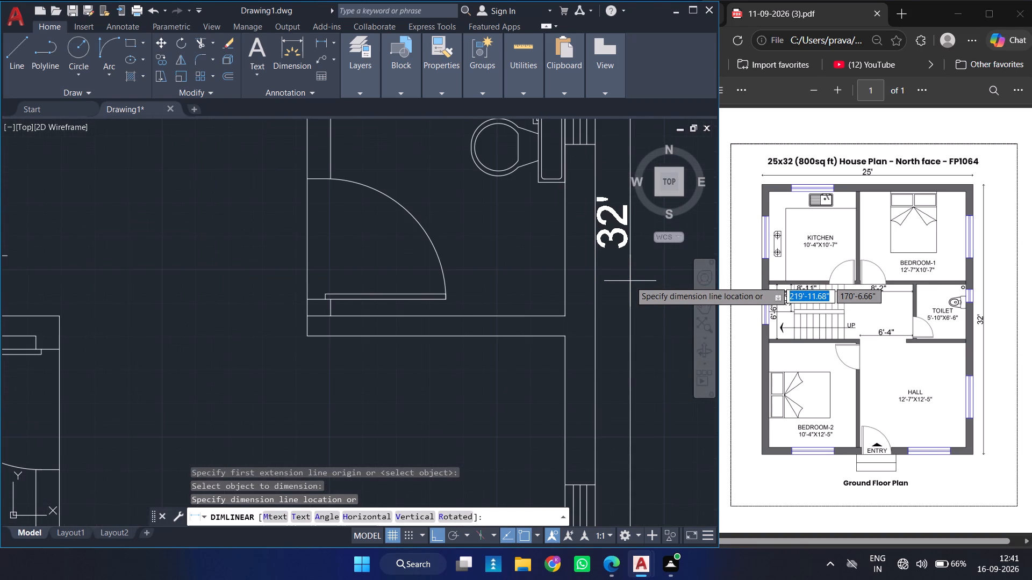
left_click(636, 282)
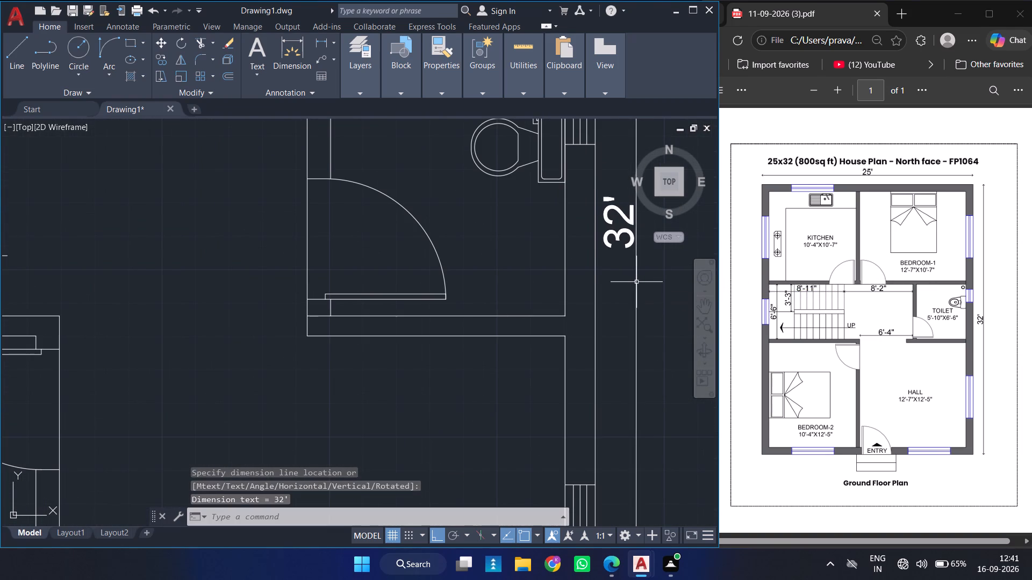
scroll(636, 282, "down", 5, "ctrl")
key("Escape")
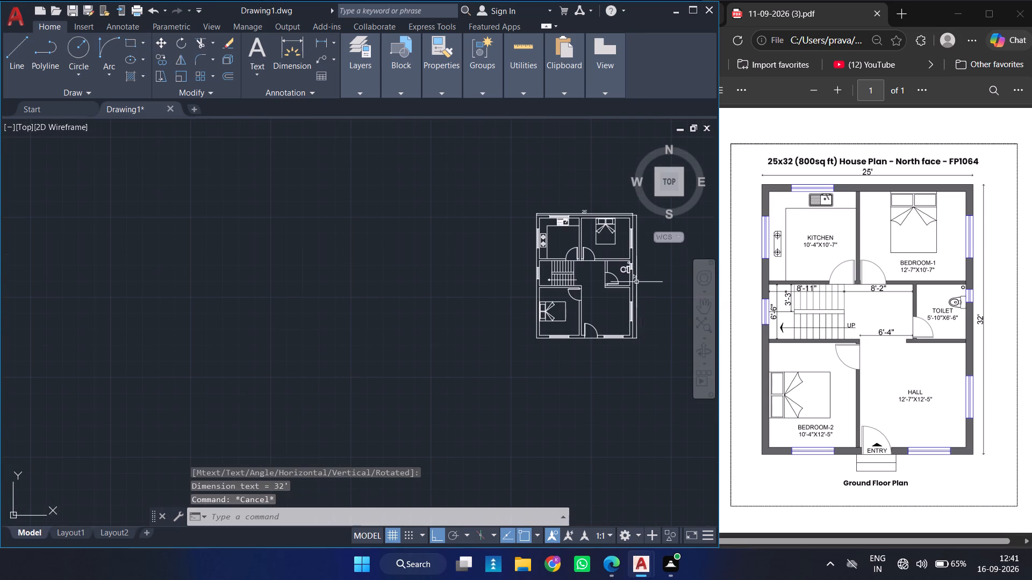
Dimension the stair area's full depth along the west wall's inner face, placing it just inside the wall.
scroll(647, 259, "up", 1, "ctrl")
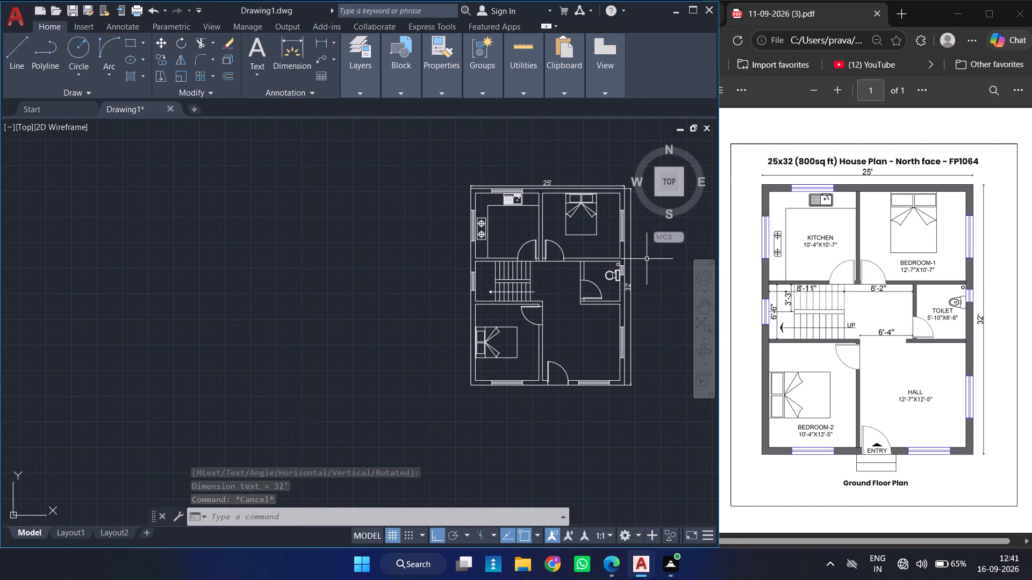
scroll(485, 289, "up", 1, "ctrl")
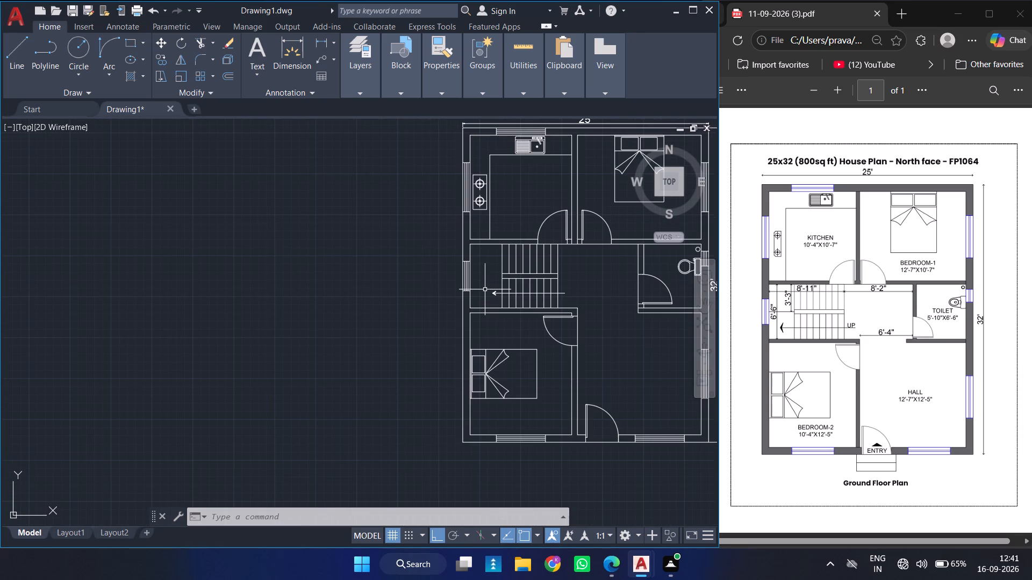
key("space")
key("space")
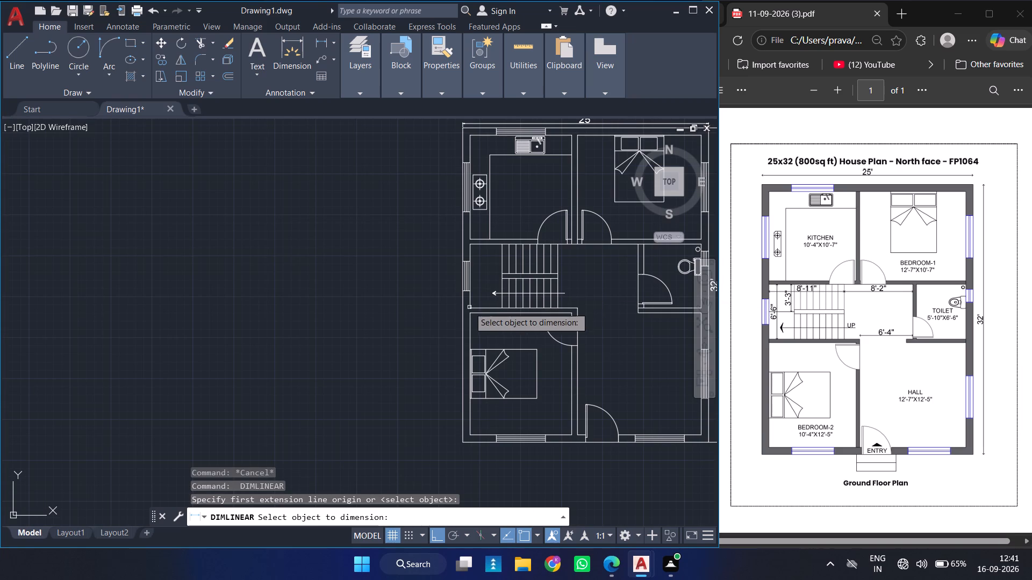
left_click(469, 302)
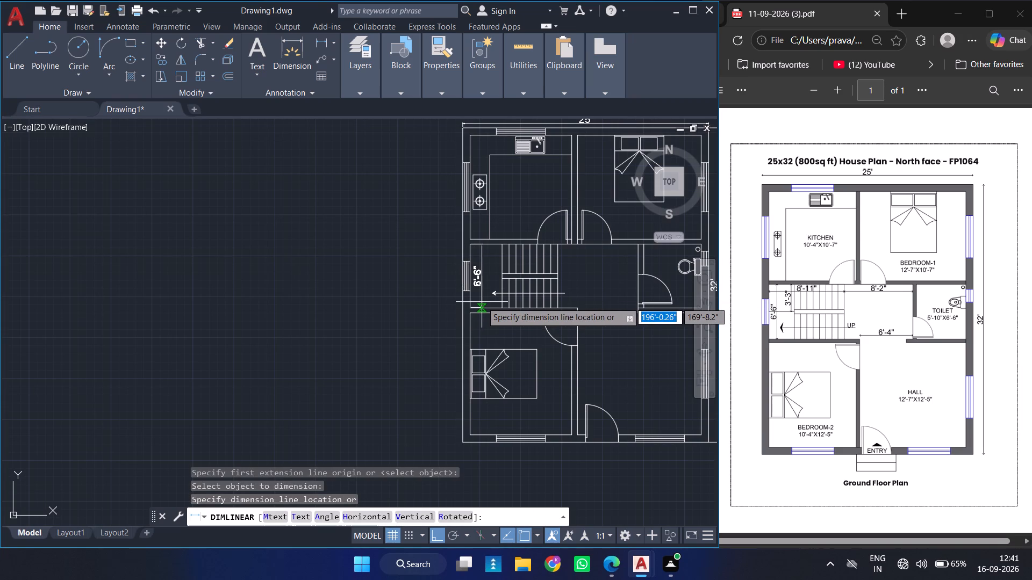
left_click(482, 302)
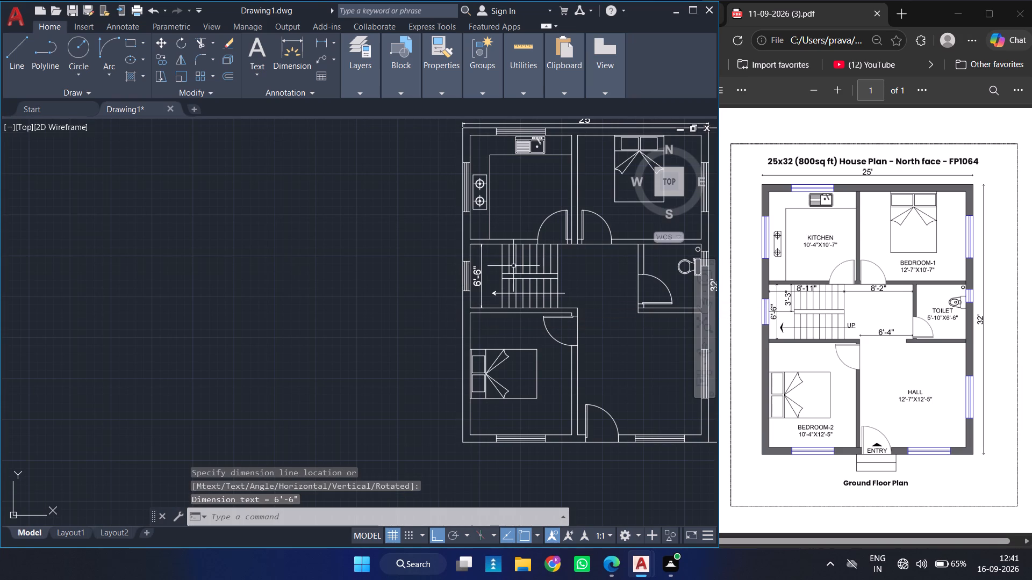
Dimension the upper stair flight from the stair area's upper wall to the midpoint of the central divider's west end, placed west of the treads.
scroll(513, 266, "up", 3, "ctrl")
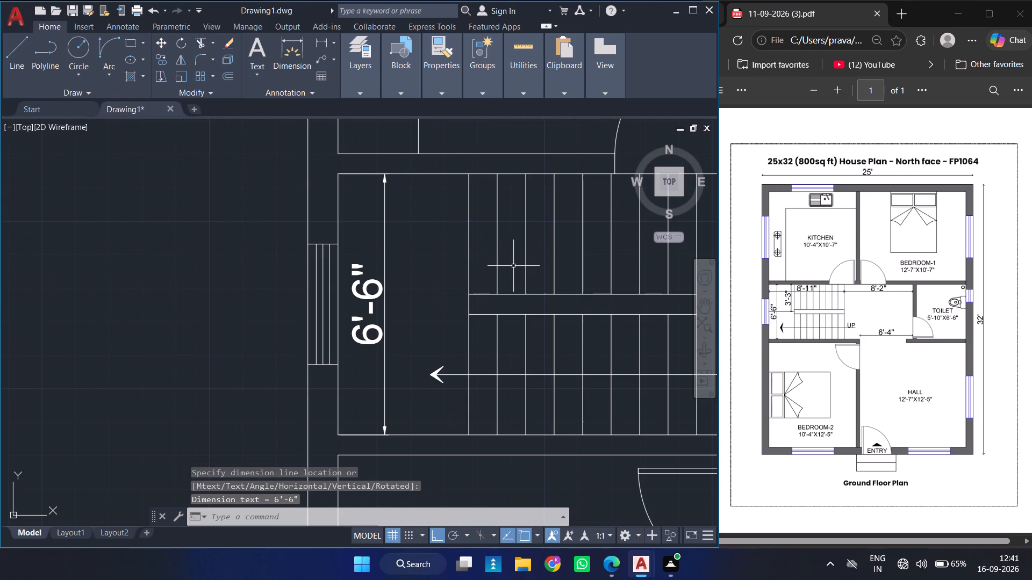
key("space")
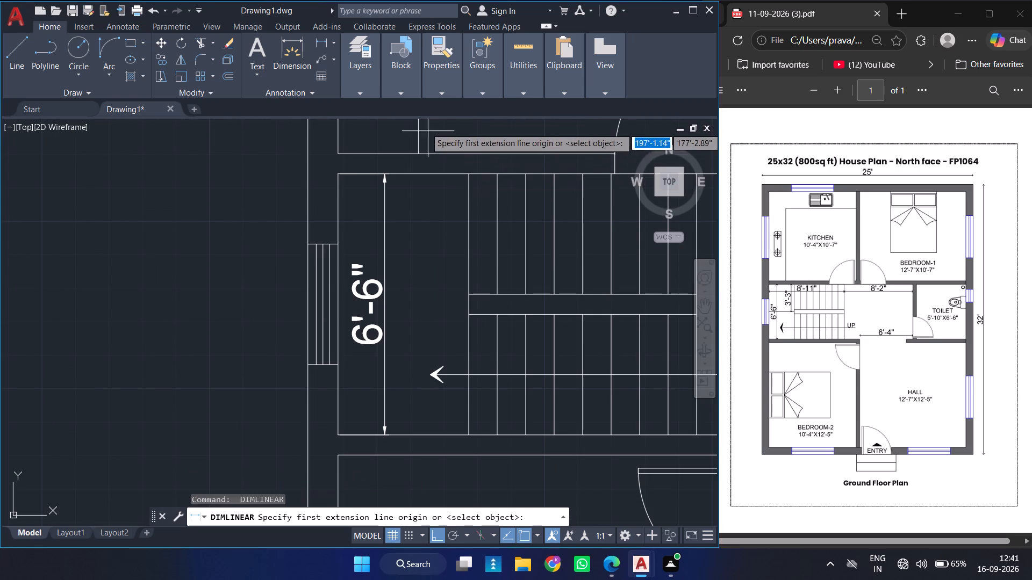
left_click(470, 173)
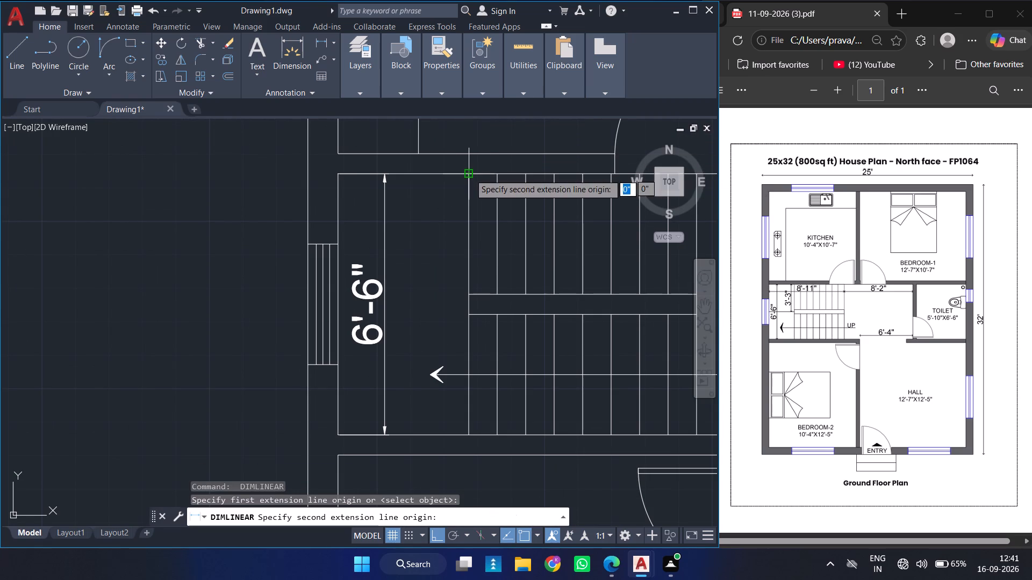
left_click(468, 303)
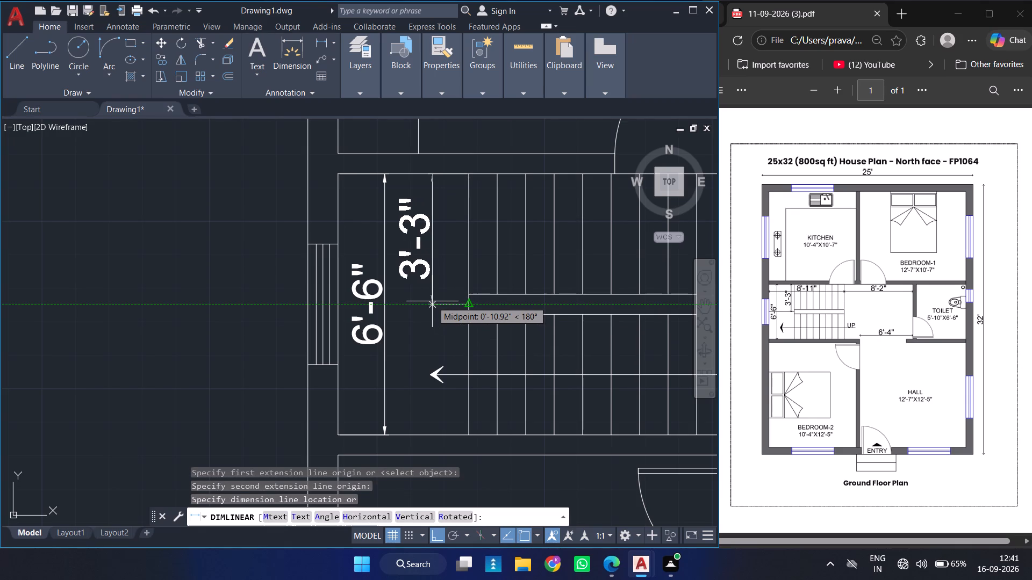
left_click(432, 301)
Dimension the horizontal distance from the stair area's upper-left inner corner to the last tread's east edge, placed across the upper flight.
key("space")
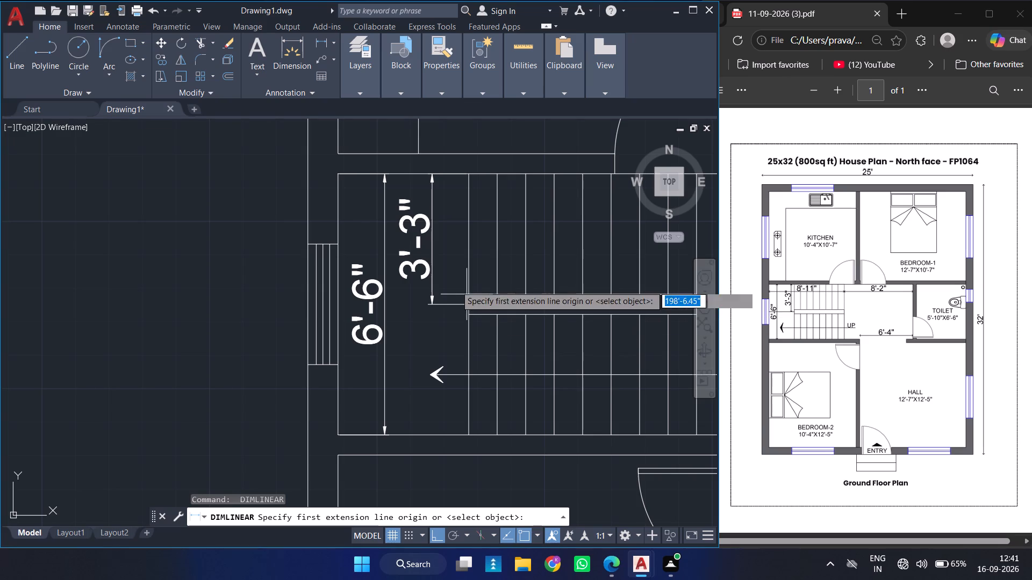
left_click(338, 175)
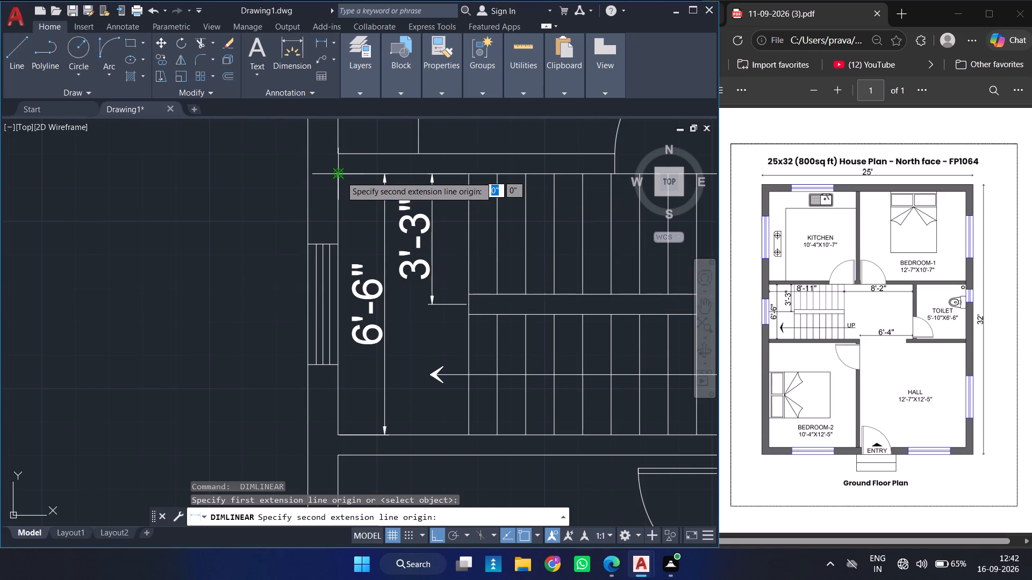
scroll(449, 179, "down", 3, "ctrl")
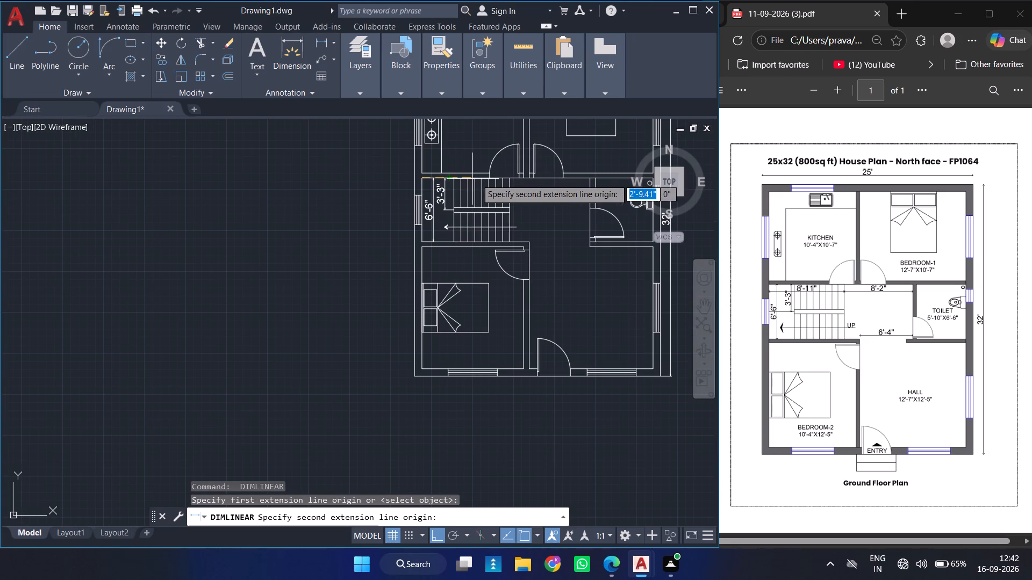
scroll(513, 179, "up", 3, "ctrl")
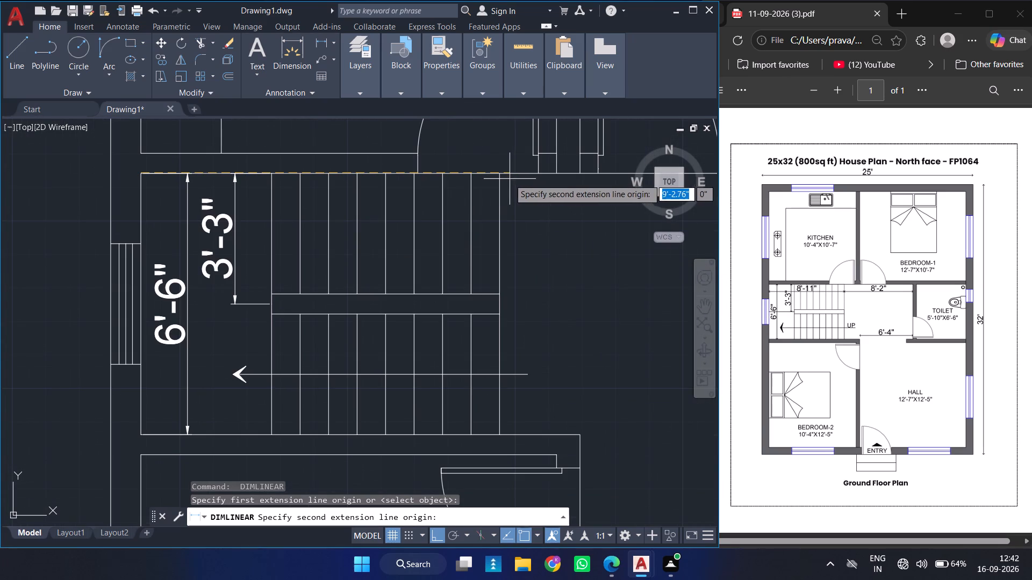
left_click(498, 171)
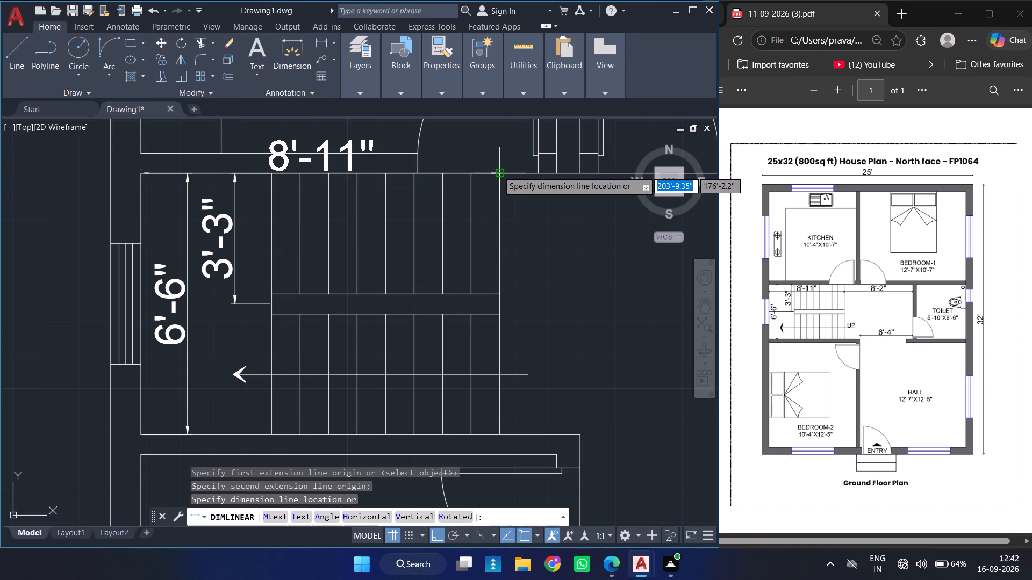
left_click(503, 223)
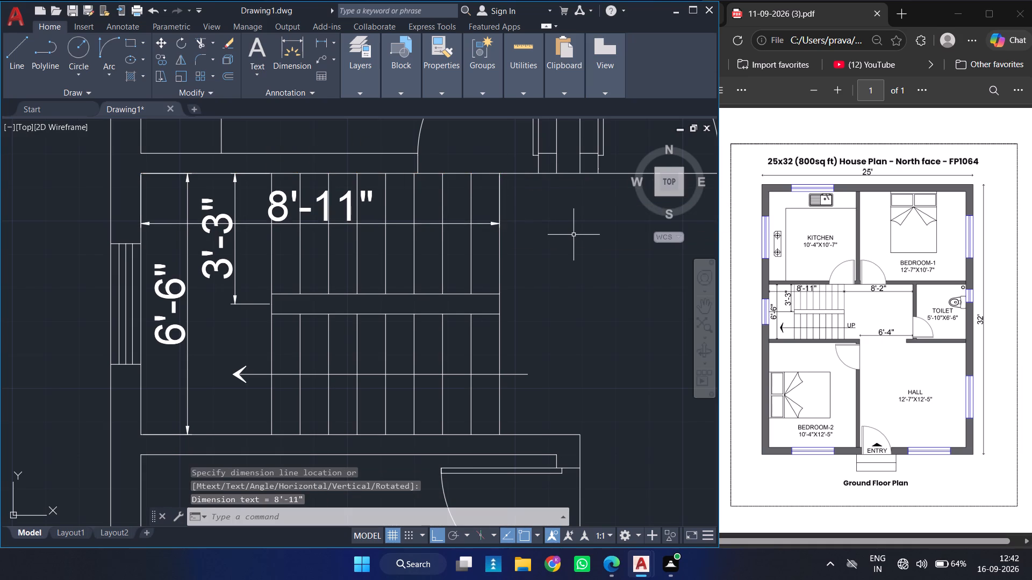
Dimension the horizontal distance from the last tread's east edge to the toilet's west wall, in line with the upper flight's horizontal dimension.
scroll(574, 235, "down", 3, "ctrl")
key("space")
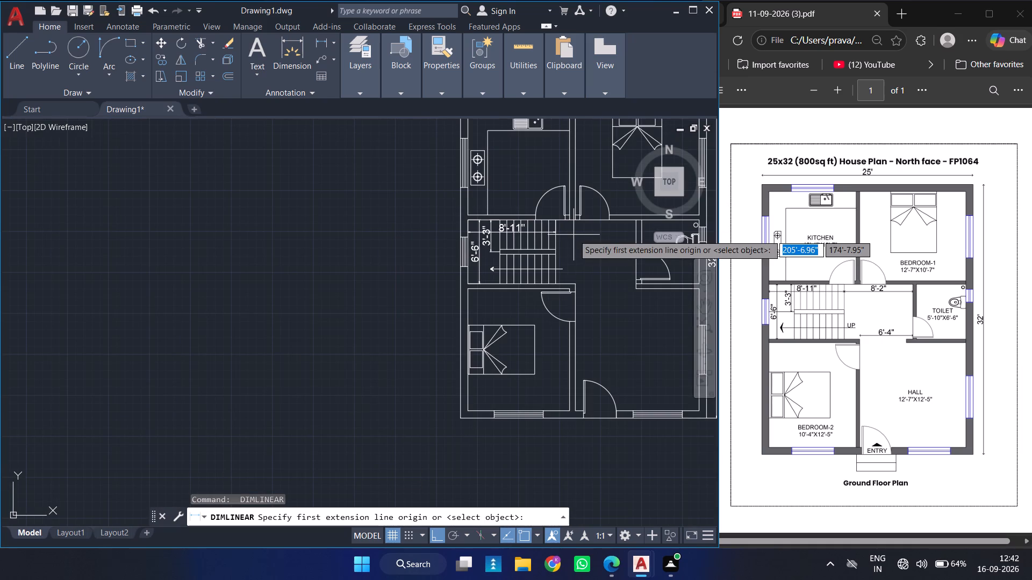
left_click(554, 221)
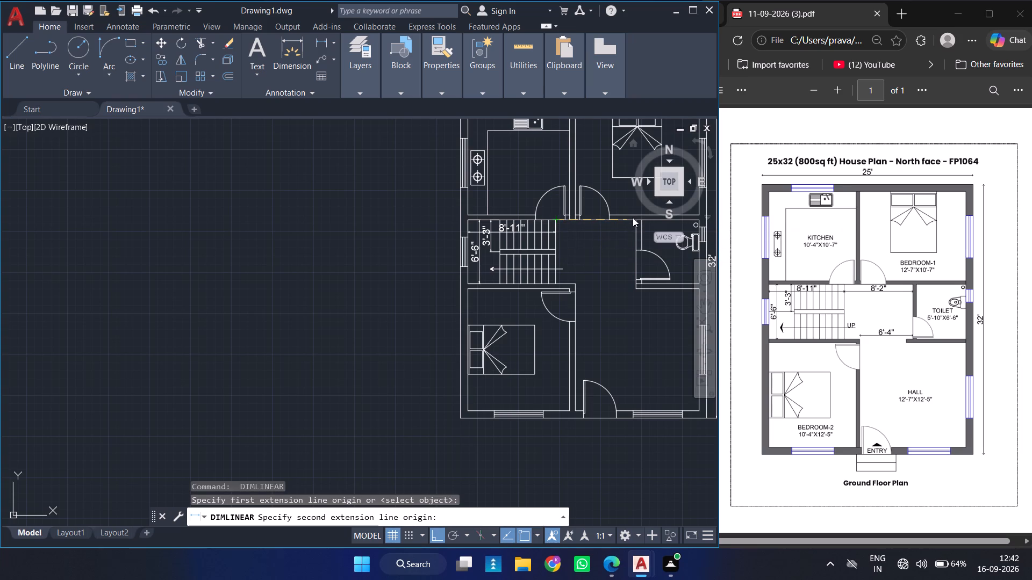
scroll(621, 220, "down", 2, "ctrl")
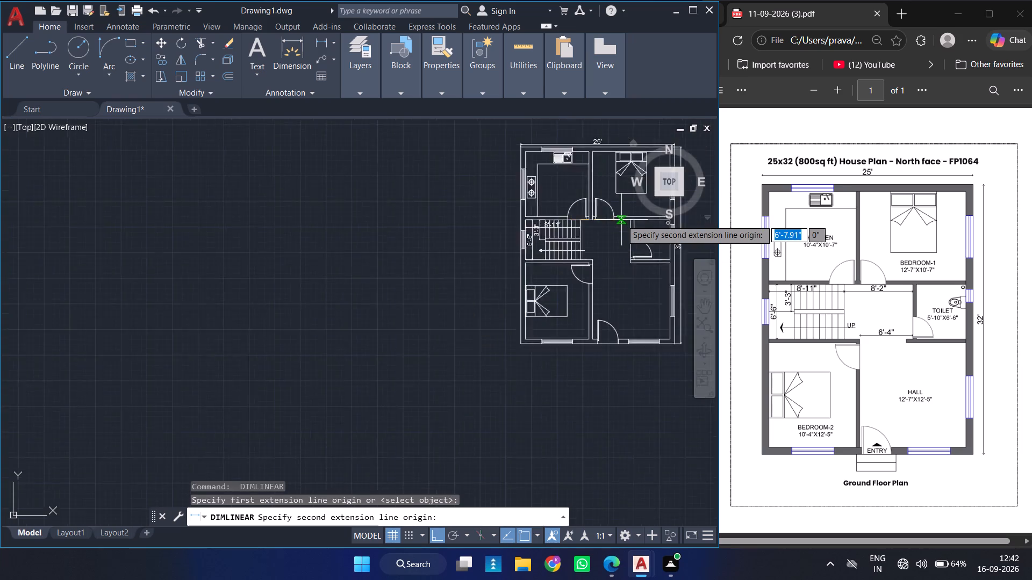
scroll(621, 220, "down", 1, "ctrl")
scroll(642, 218, "up", 3, "ctrl")
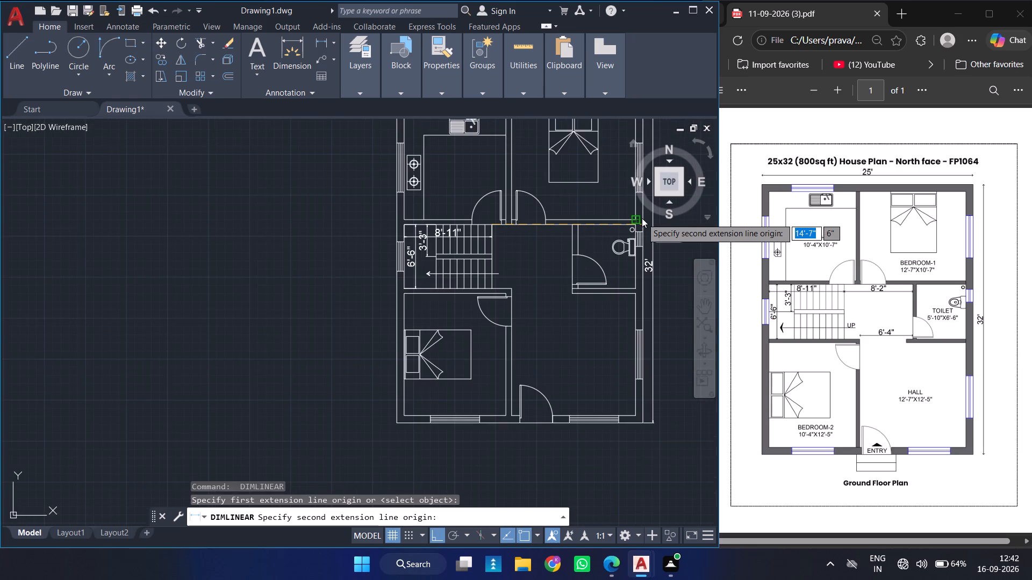
scroll(642, 218, "up", 4, "ctrl")
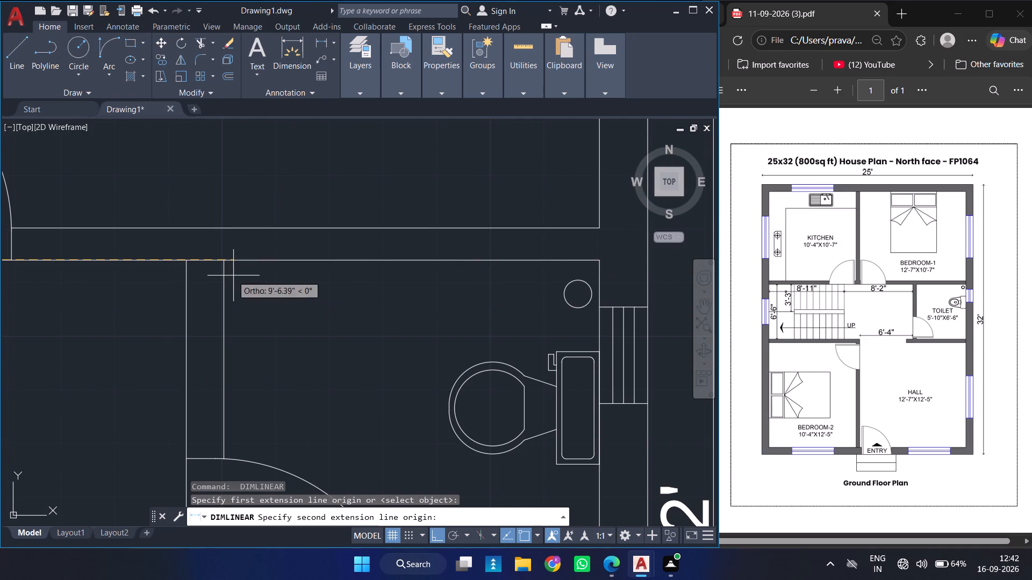
left_click(185, 263)
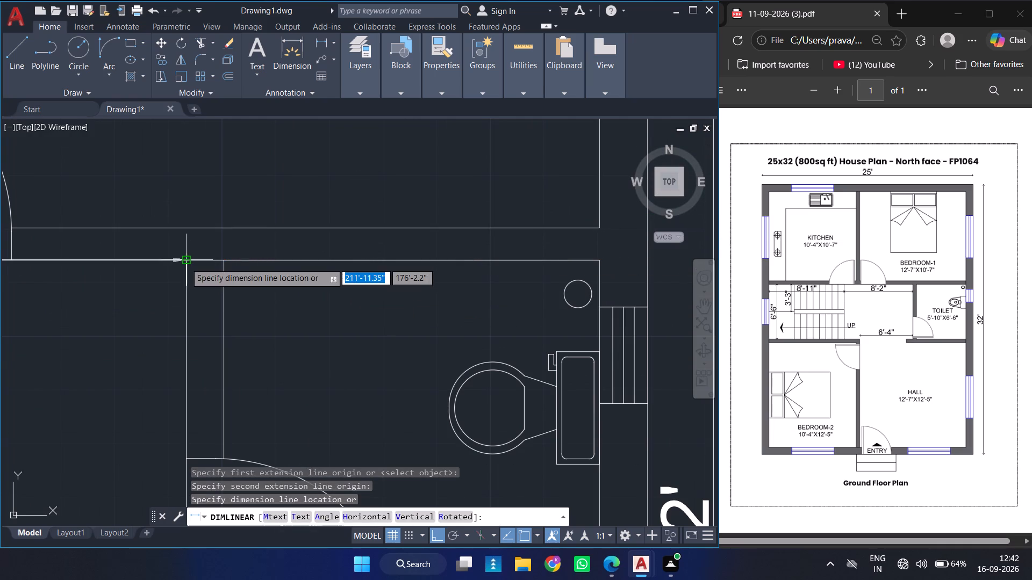
scroll(188, 313, "down", 3, "ctrl")
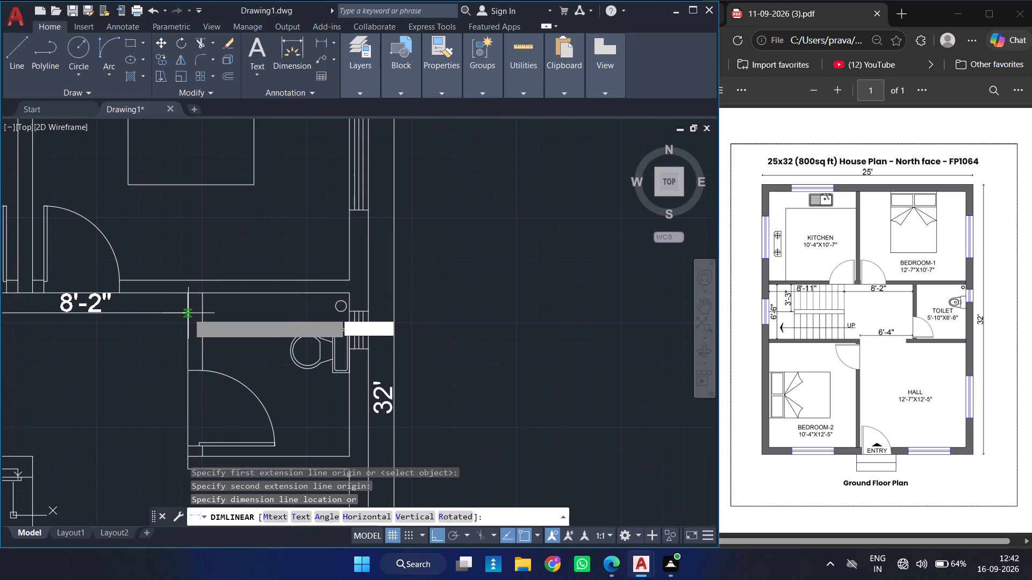
scroll(188, 313, "down", 1, "ctrl")
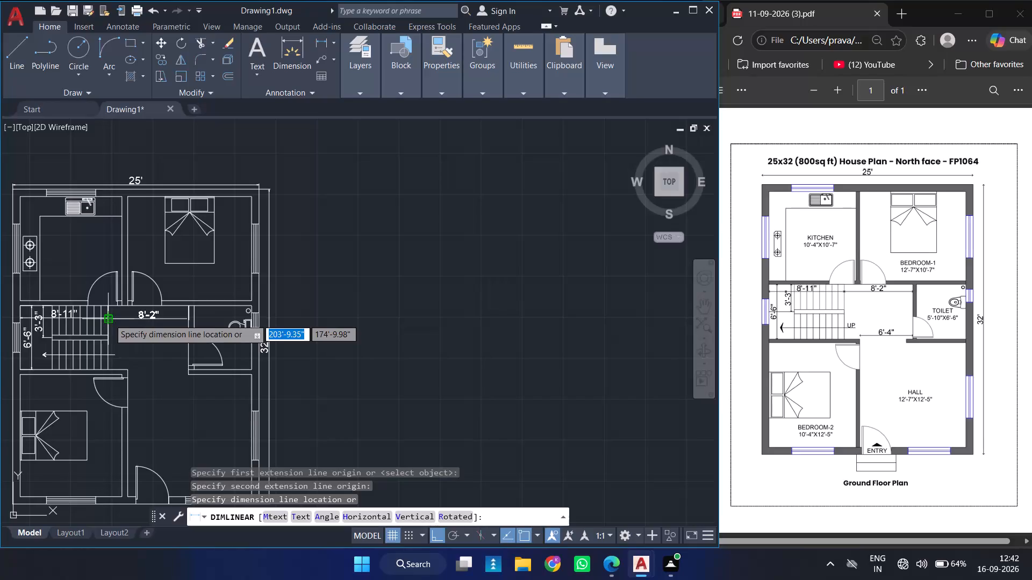
scroll(109, 319, "up", 1, "ctrl")
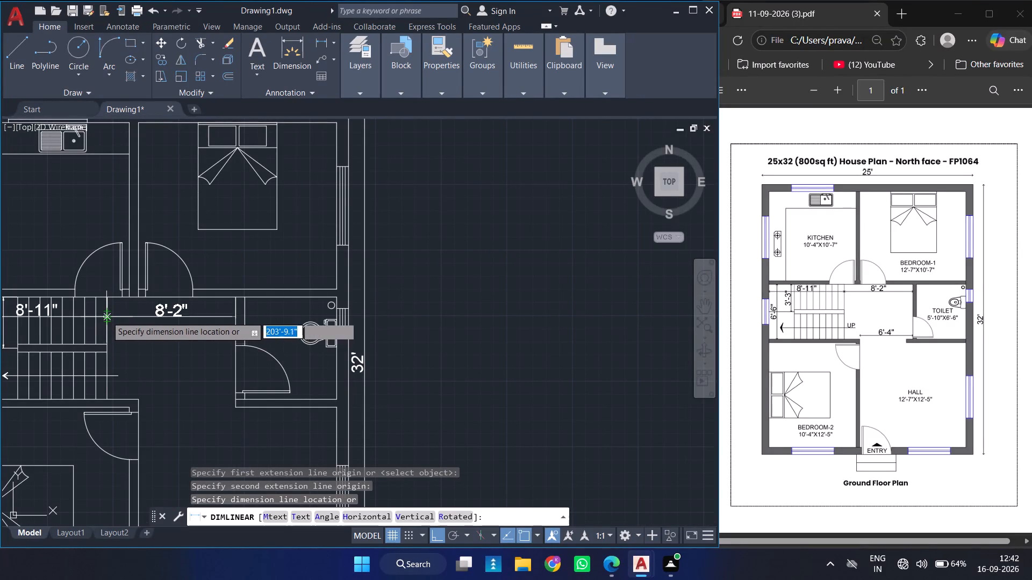
scroll(106, 316, "up", 3, "ctrl")
left_click(106, 316)
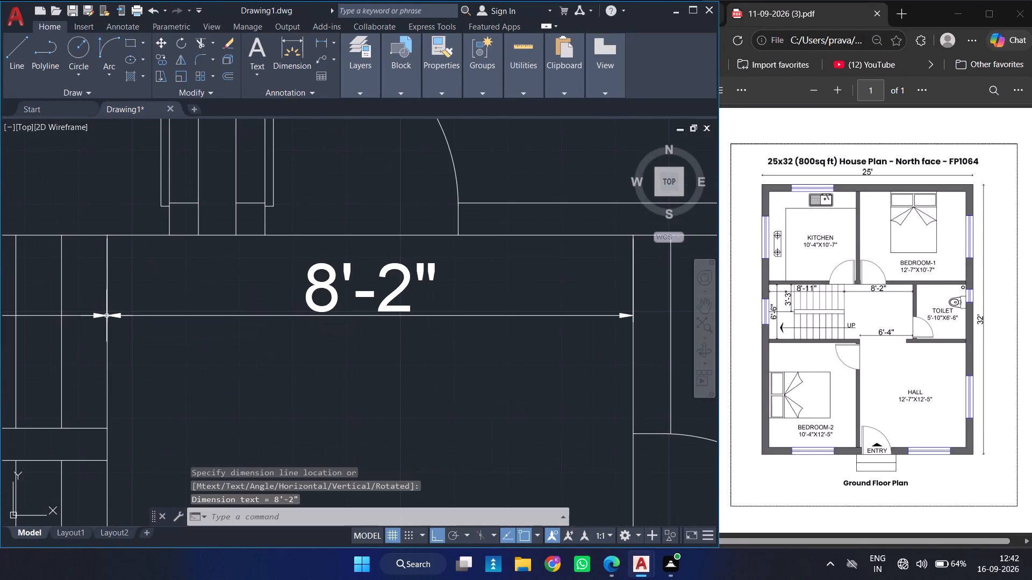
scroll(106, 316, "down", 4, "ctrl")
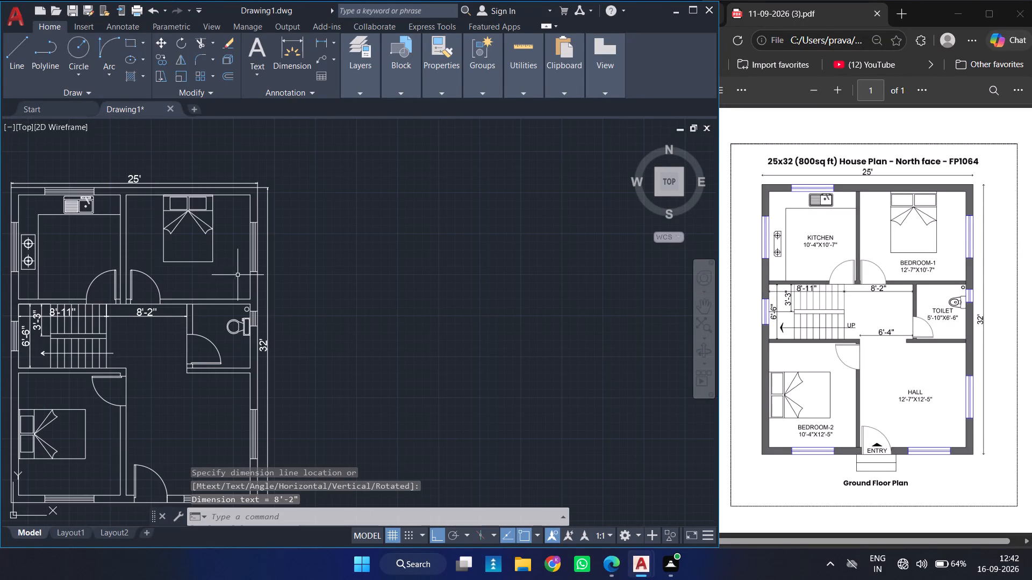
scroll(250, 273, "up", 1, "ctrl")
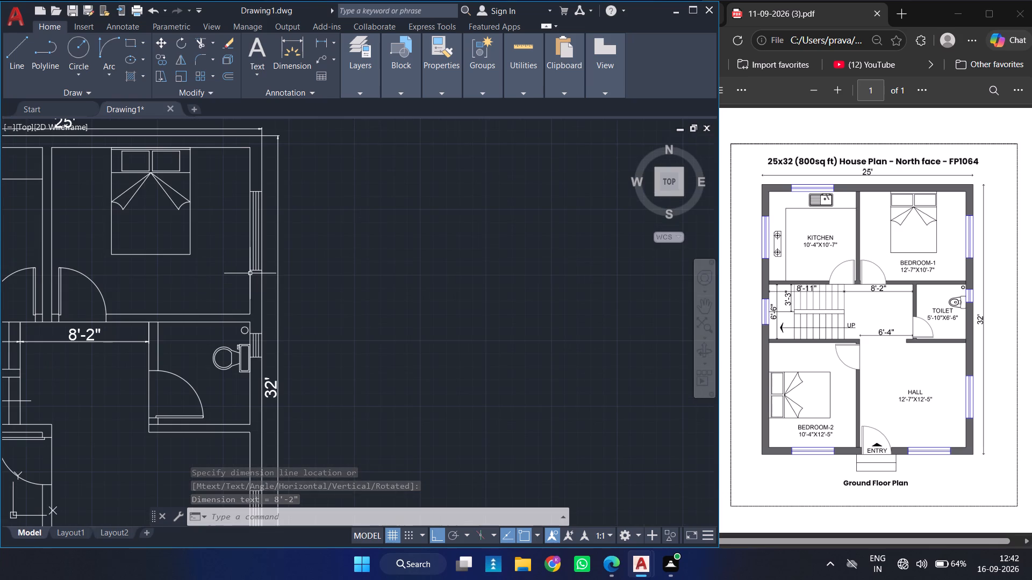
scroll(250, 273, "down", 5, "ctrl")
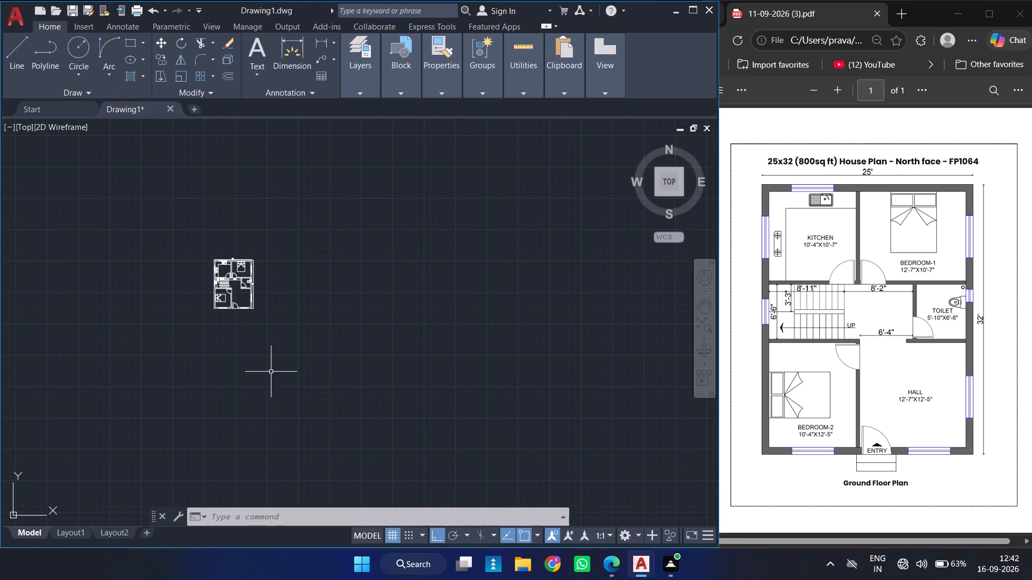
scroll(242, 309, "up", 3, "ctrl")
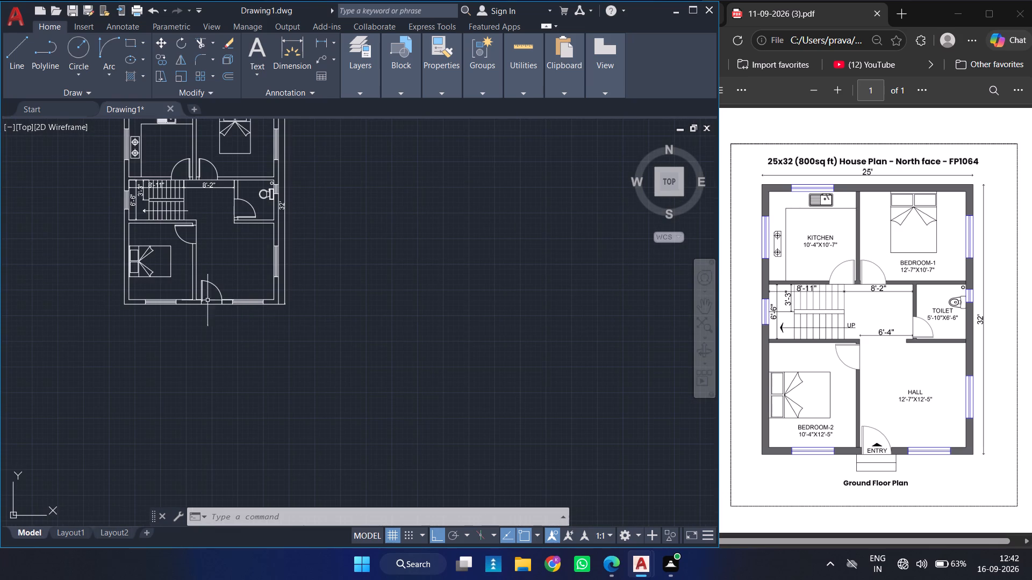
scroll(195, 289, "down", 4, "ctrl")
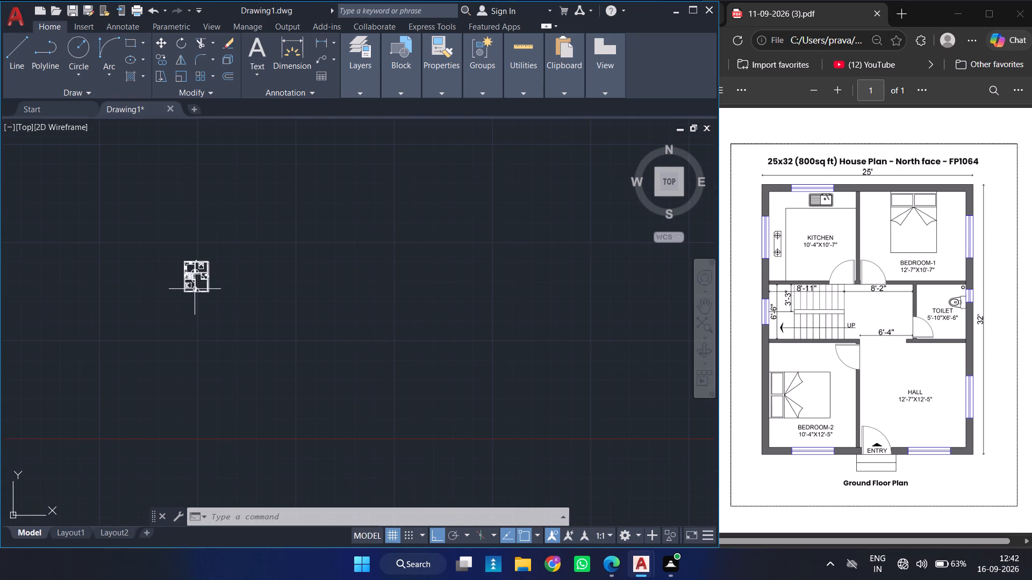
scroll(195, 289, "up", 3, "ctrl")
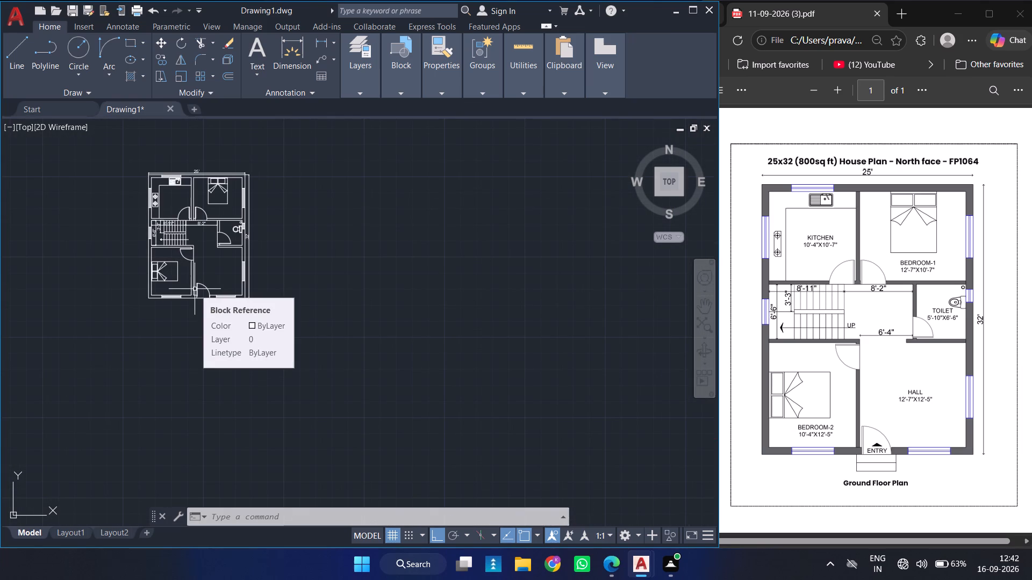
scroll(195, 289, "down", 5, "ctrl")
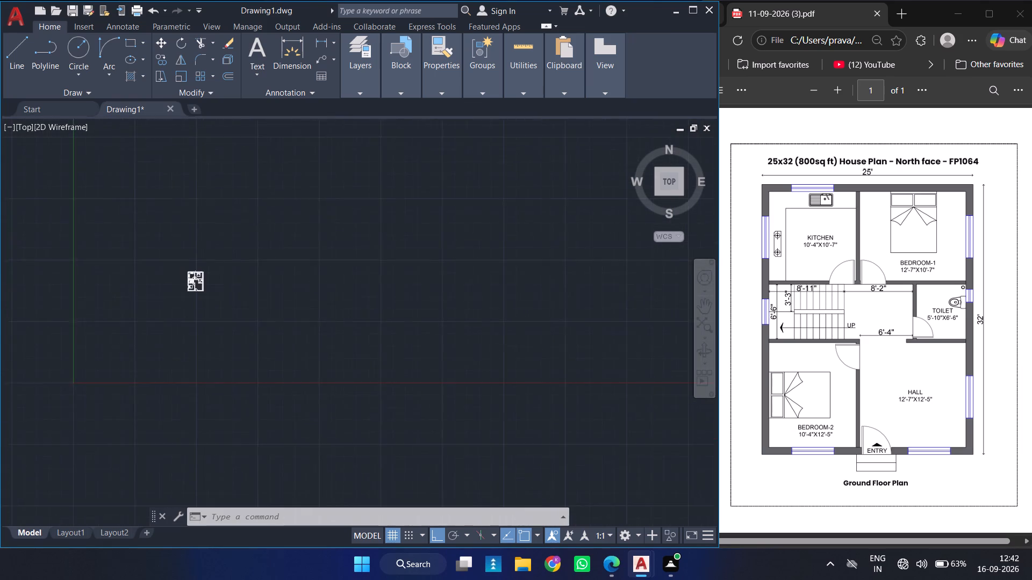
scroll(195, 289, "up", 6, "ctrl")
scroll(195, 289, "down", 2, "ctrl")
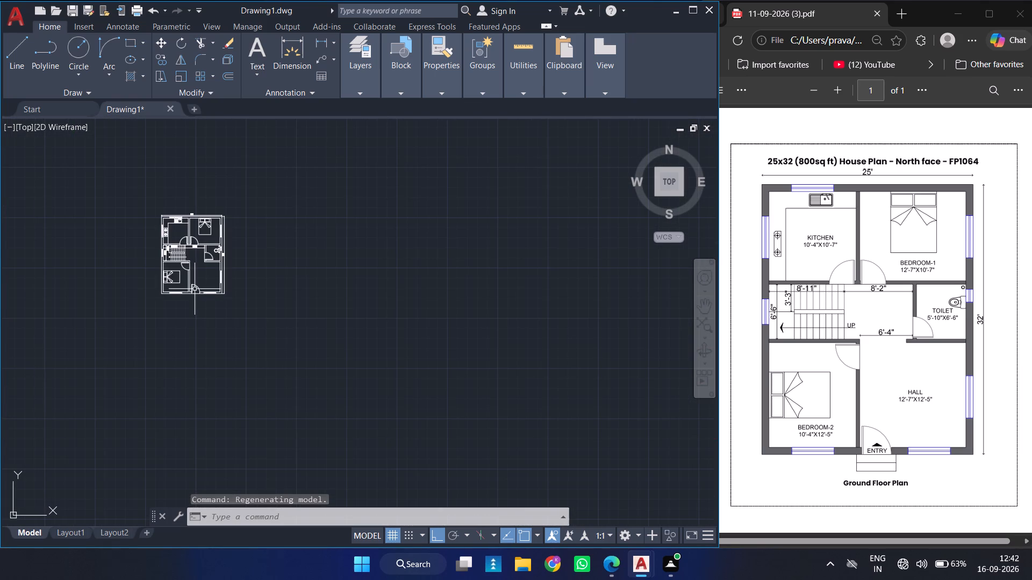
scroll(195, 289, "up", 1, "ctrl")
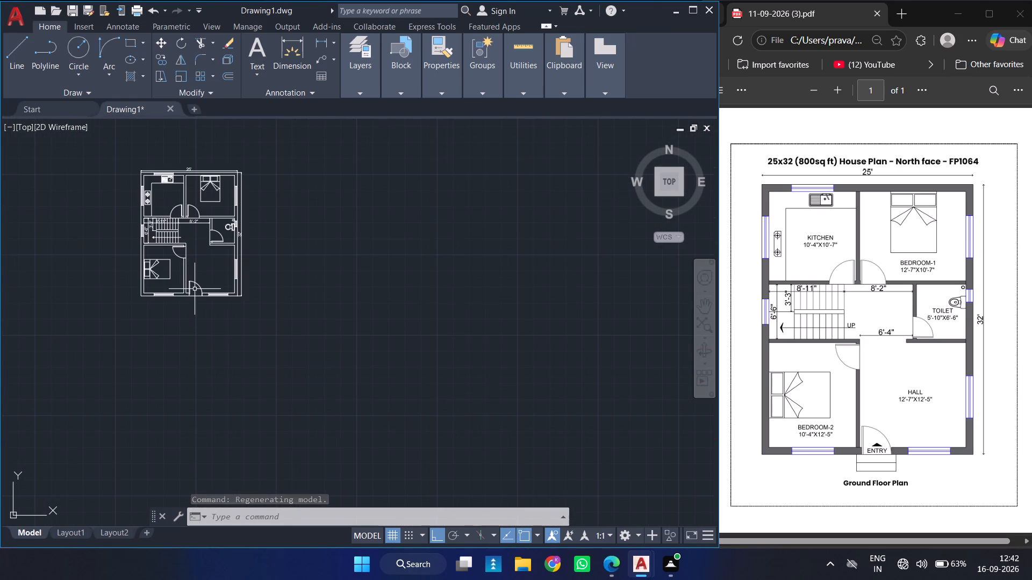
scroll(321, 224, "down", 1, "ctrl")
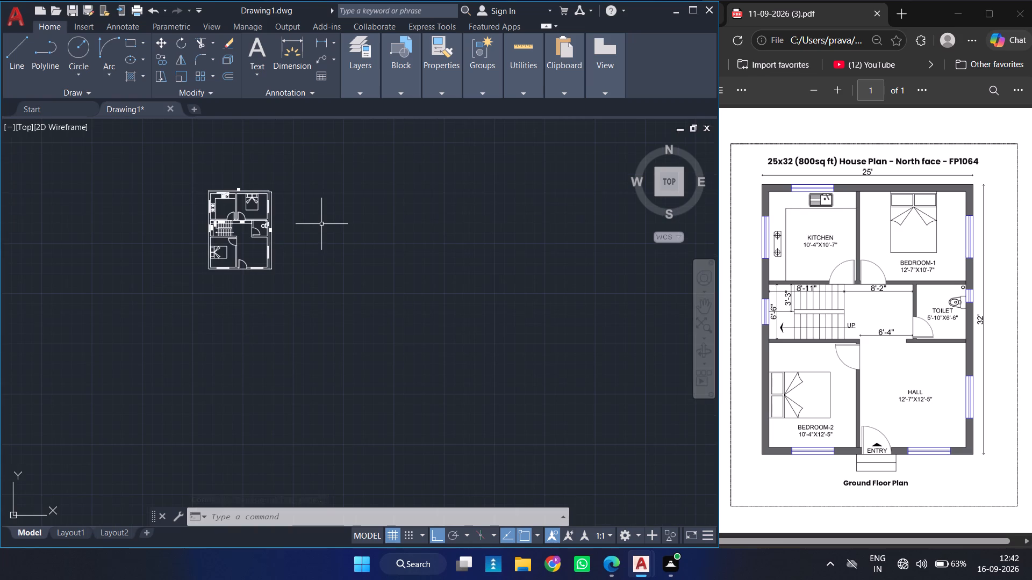
Draw the entrance step outline outside the south wall at the entry door: 2' south, 4' plus 1' east, and back to the wall.
scroll(228, 233, "up", 4, "ctrl")
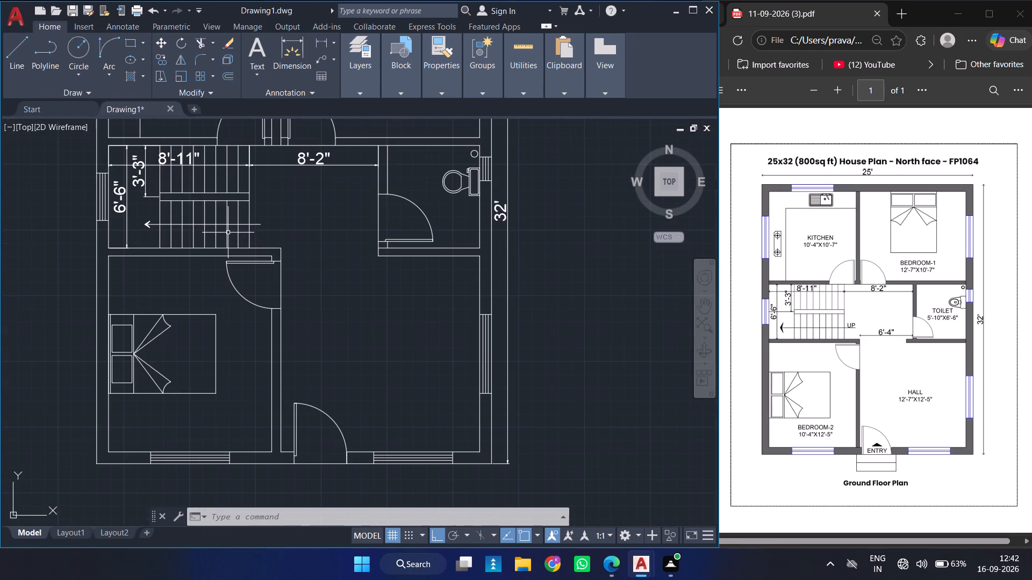
key("l")
key("Return")
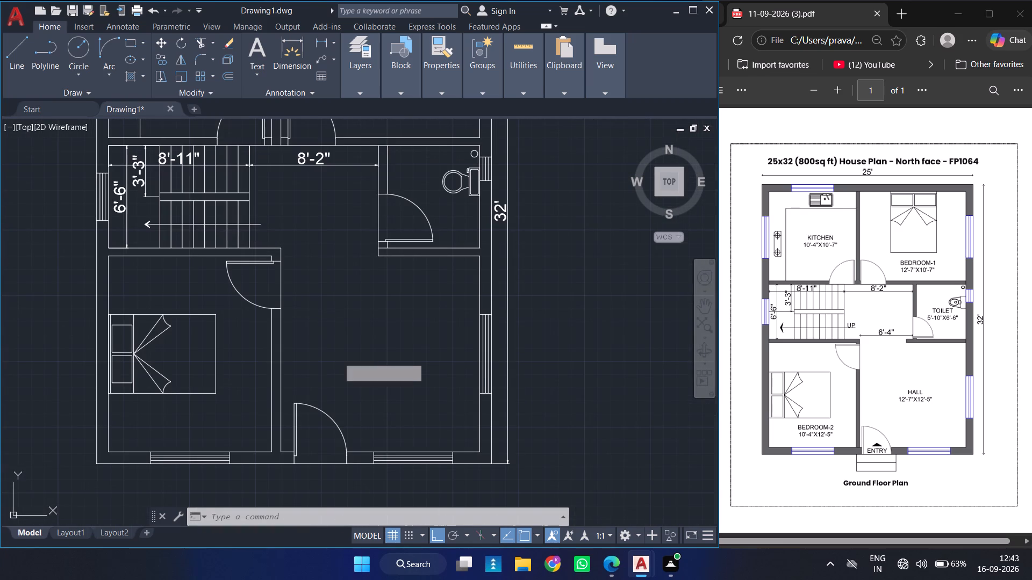
left_click(281, 462)
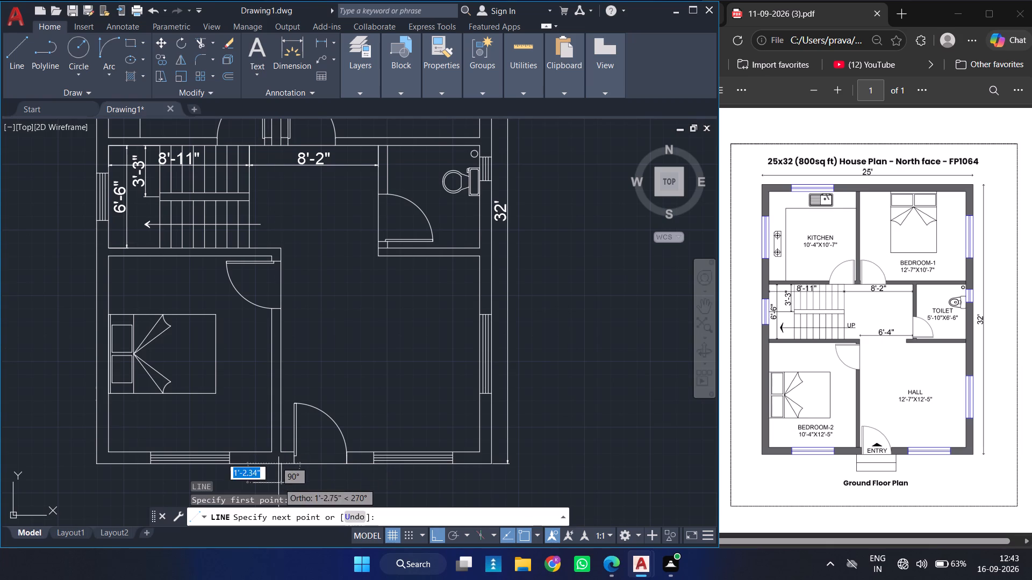
scroll(279, 479, "down", 3, "ctrl")
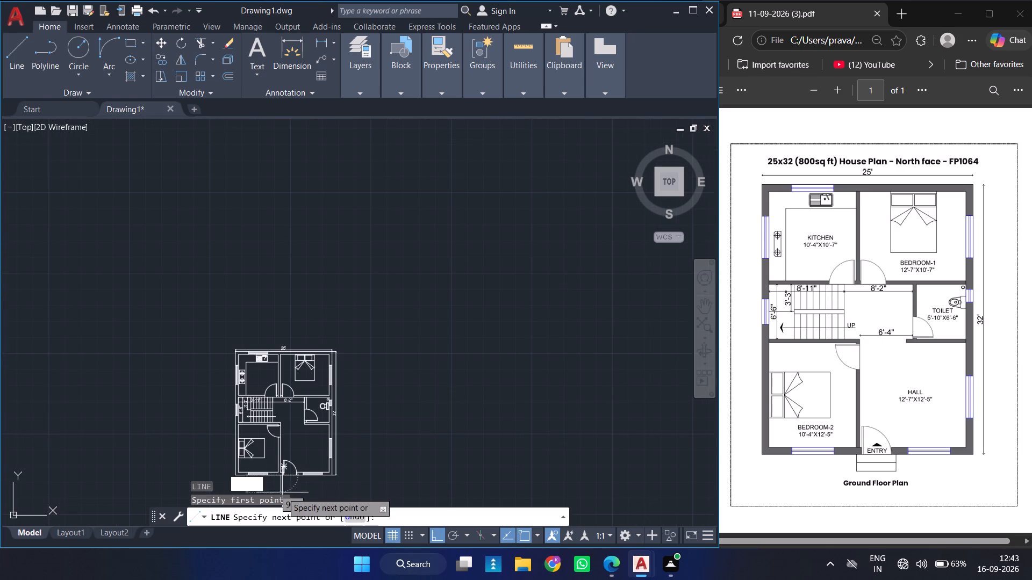
type("2'")
key("Return")
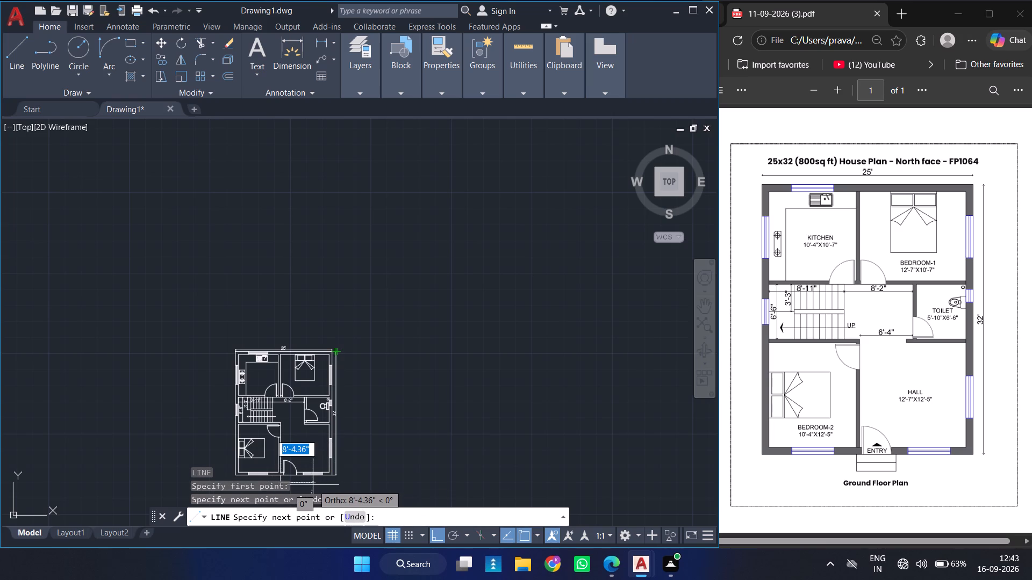
type("4'")
key("Return")
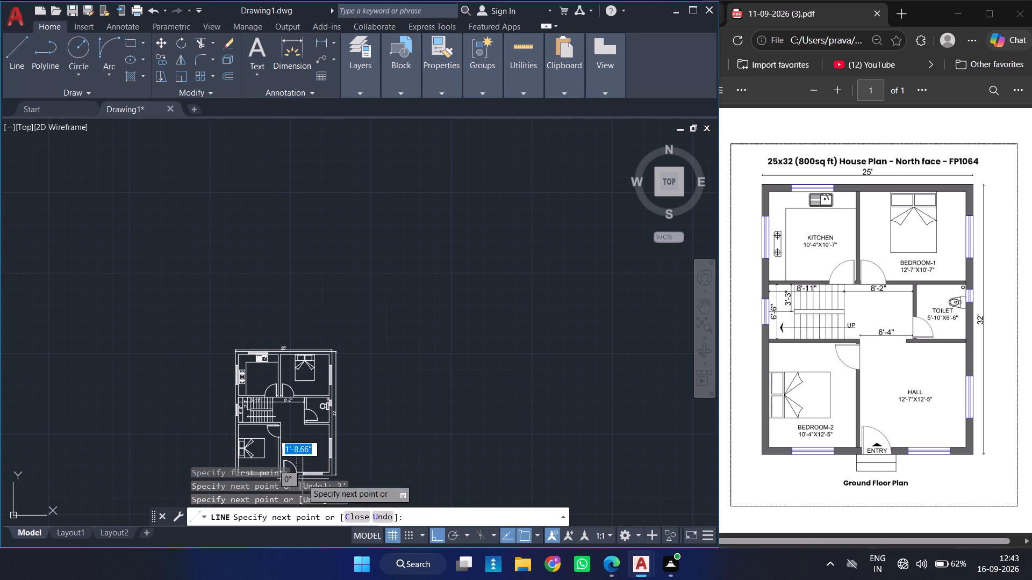
scroll(298, 476, "up", 4, "ctrl")
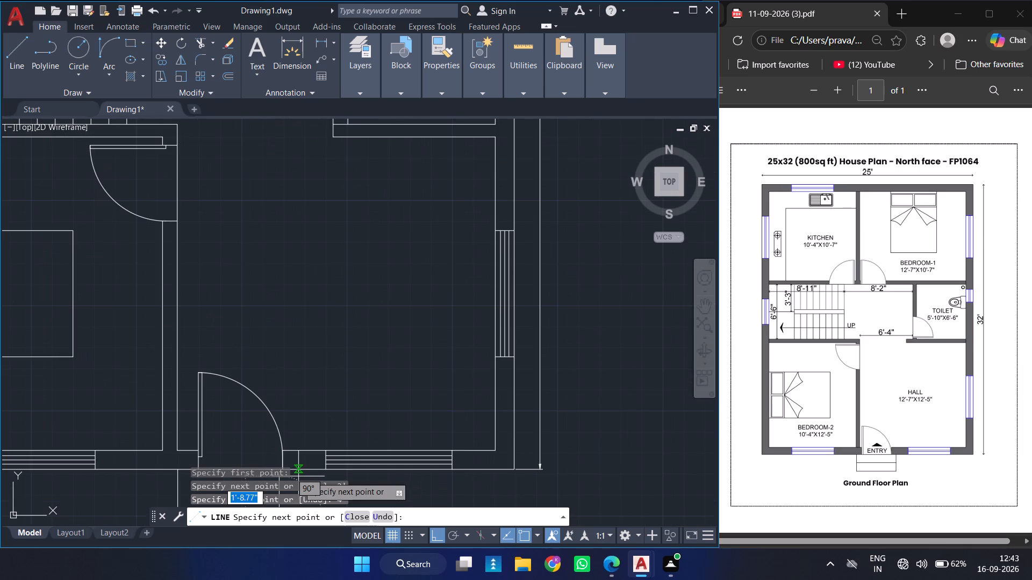
scroll(346, 351, "down", 4, "ctrl")
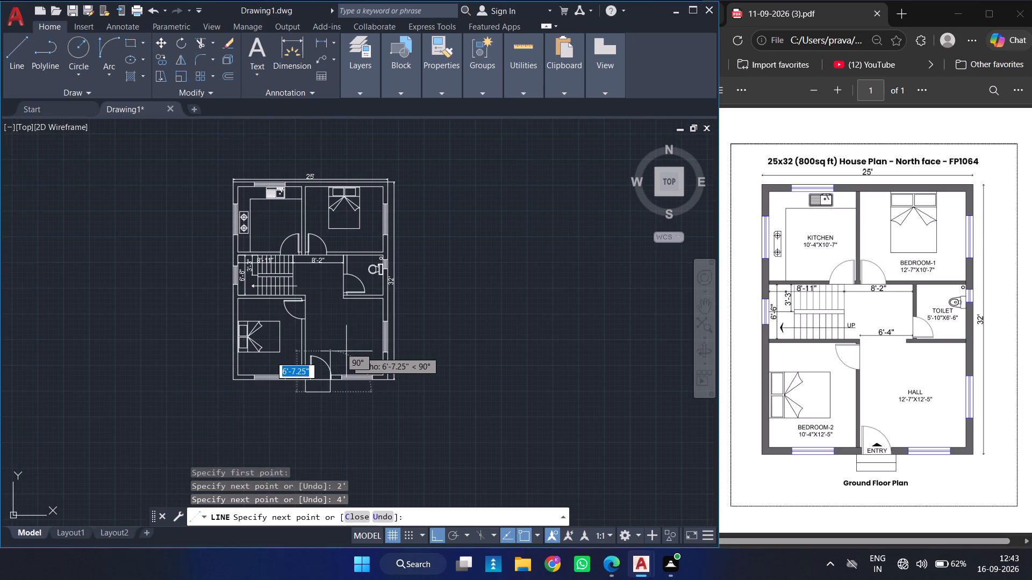
scroll(321, 415, "up", 3, "ctrl")
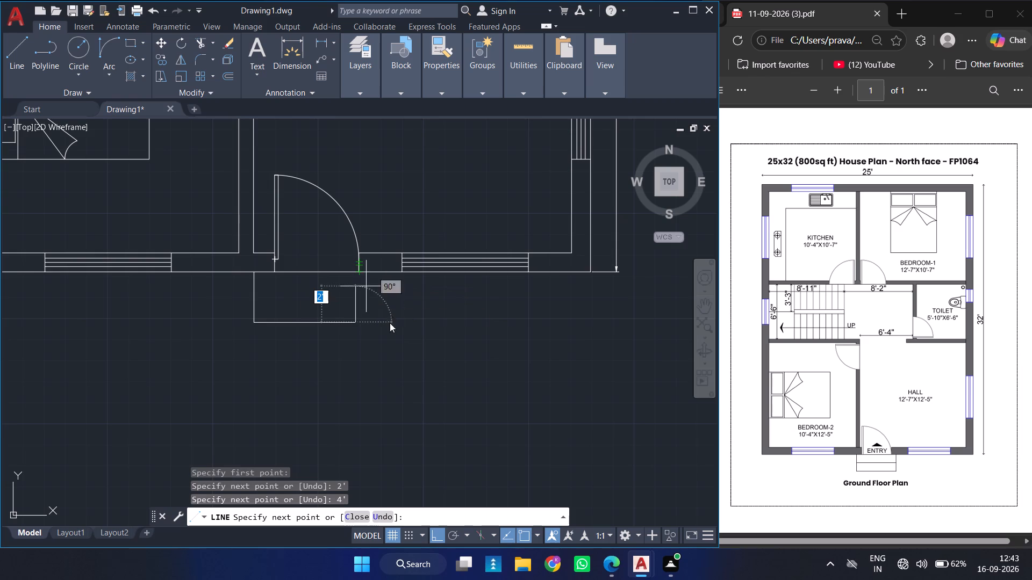
type("1'")
key("Return")
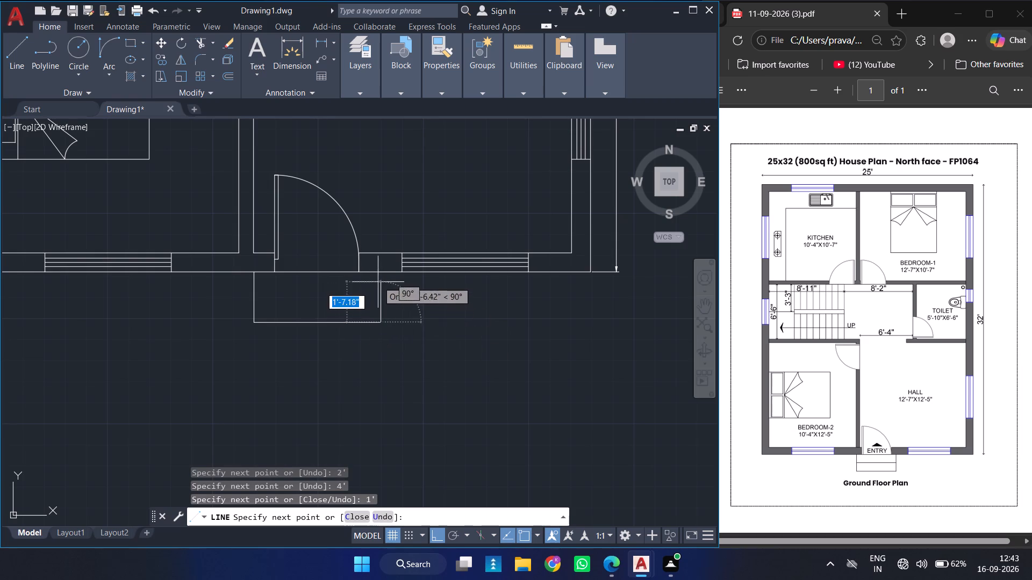
left_click(381, 272)
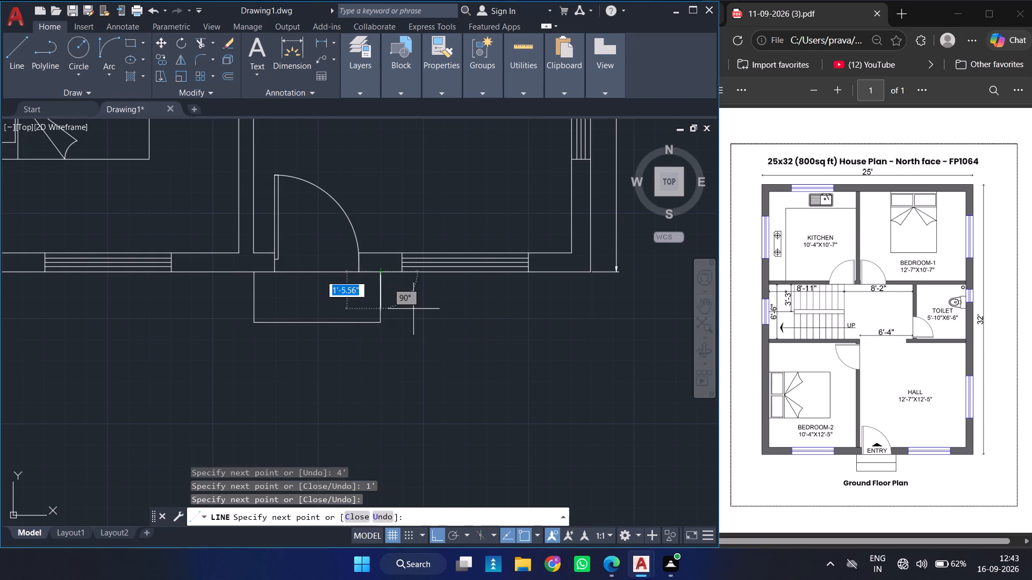
key("Return")
Draw a horizontal line across the entrance step outline between the midpoints of its two sides, dividing it into two treads.
key("Return")
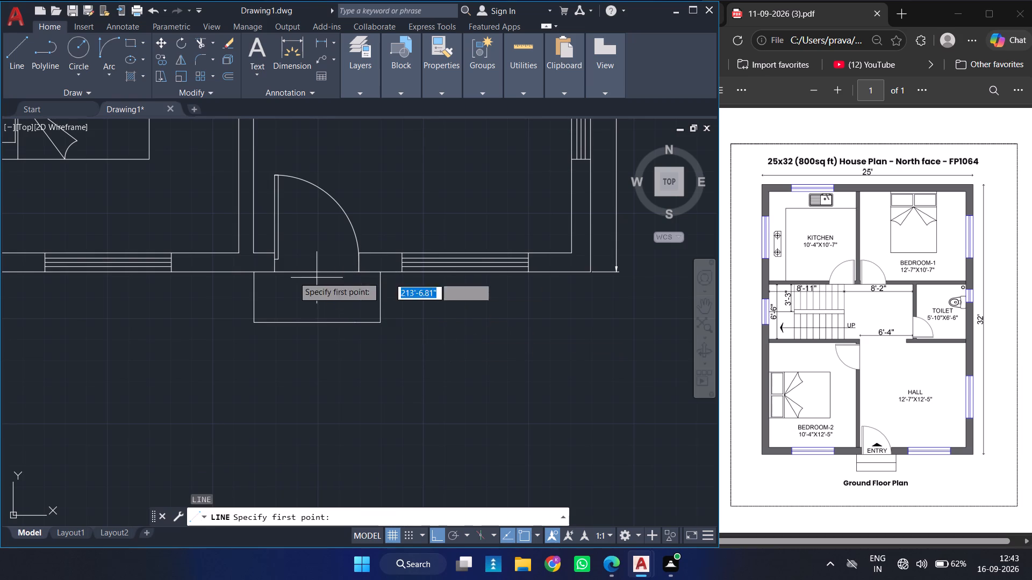
left_click(256, 296)
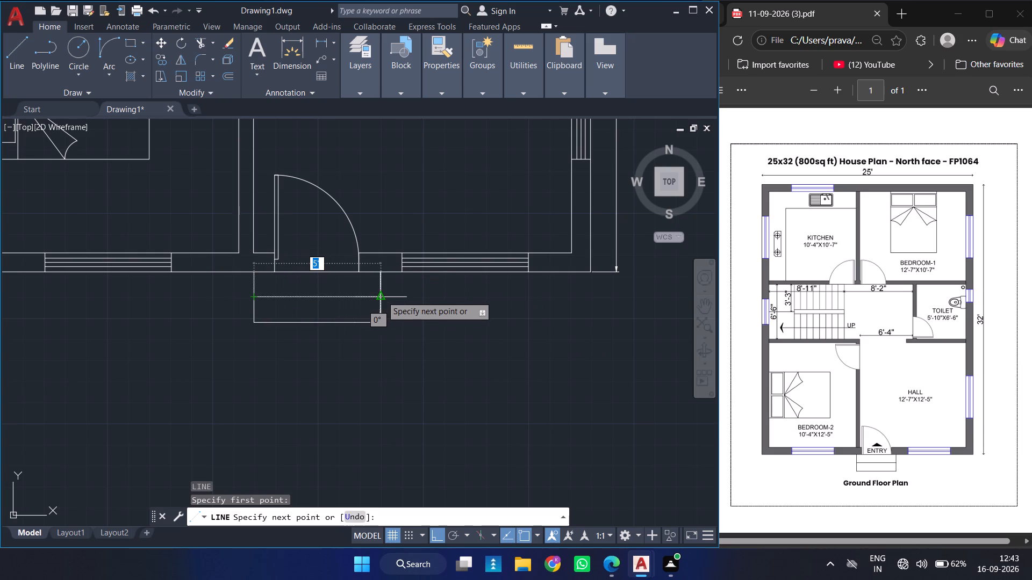
left_click(381, 299)
key("Return")
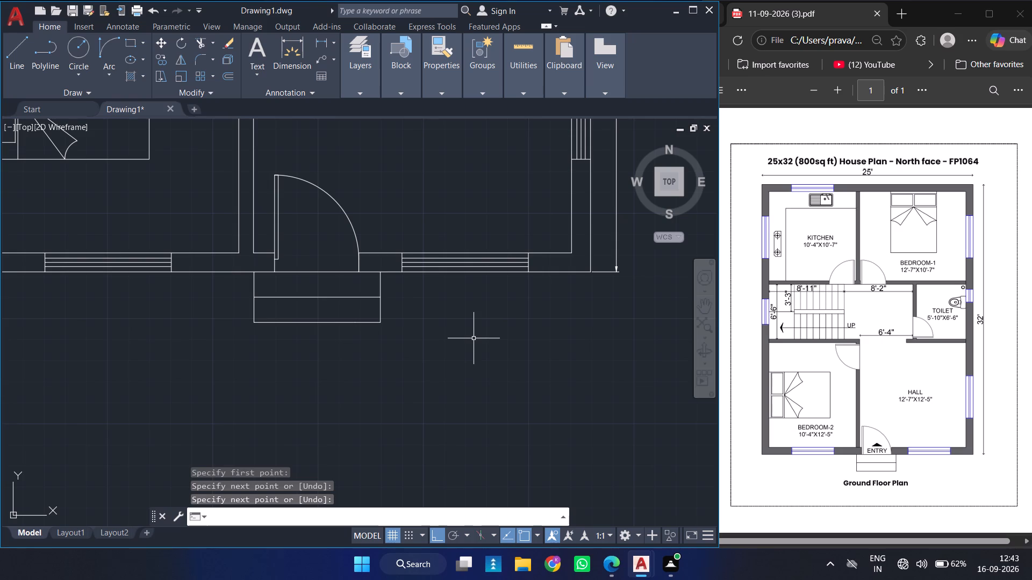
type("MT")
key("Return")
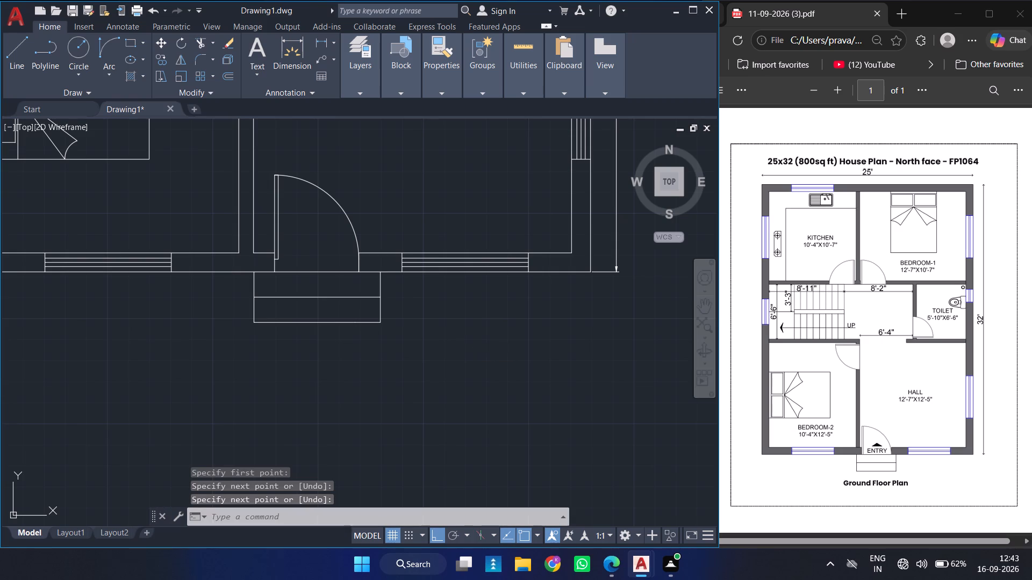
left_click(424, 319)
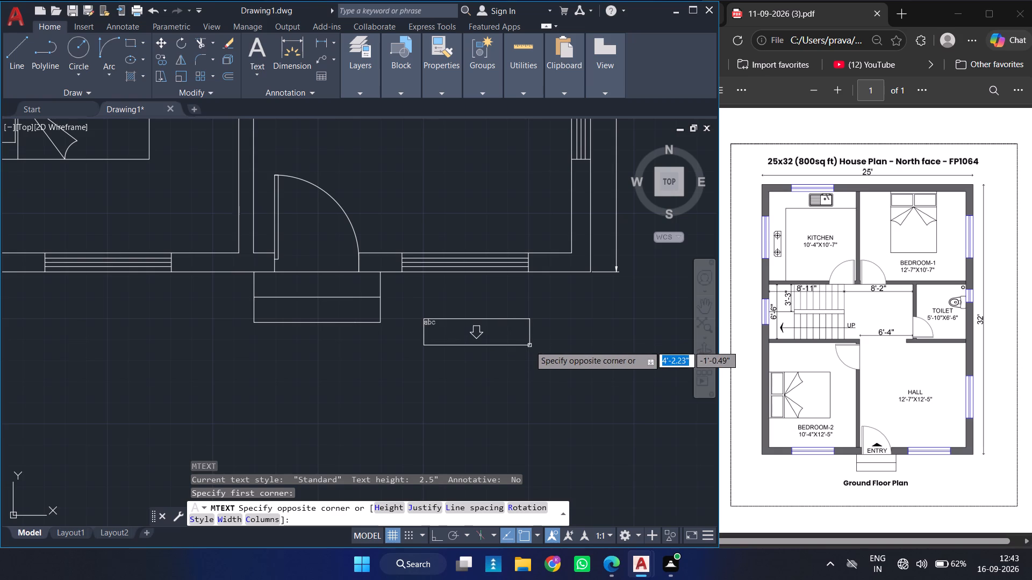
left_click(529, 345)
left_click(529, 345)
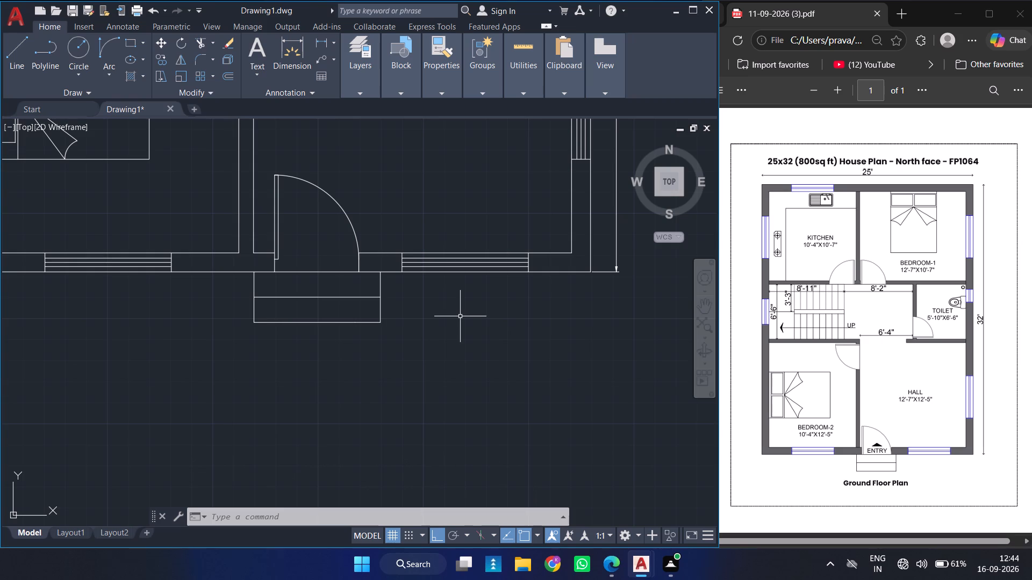
Add the multiline text label ENTRY in the empty area outside the south wall, east of the entrance steps.
type("MT")
key("Return")
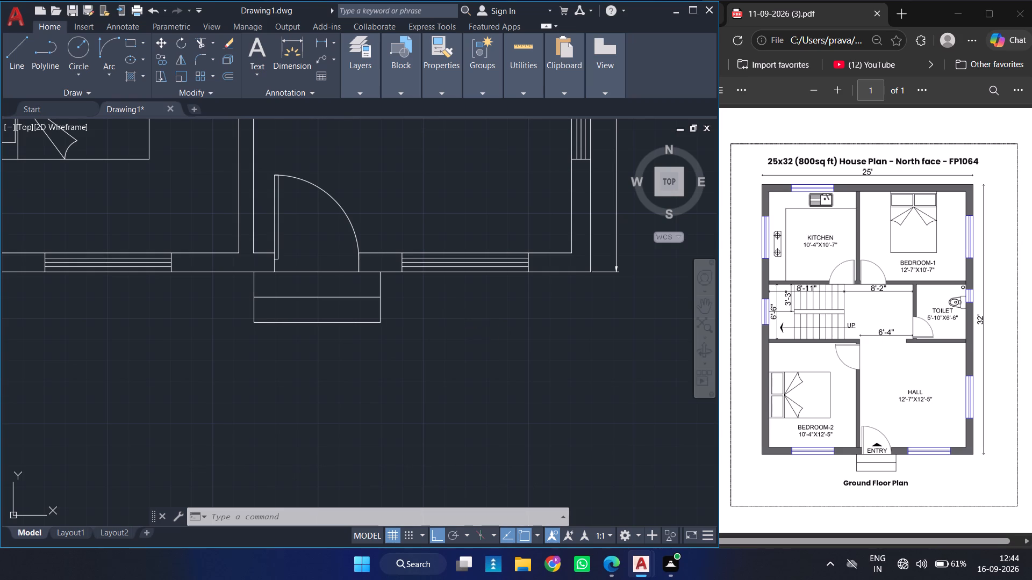
left_click(460, 316)
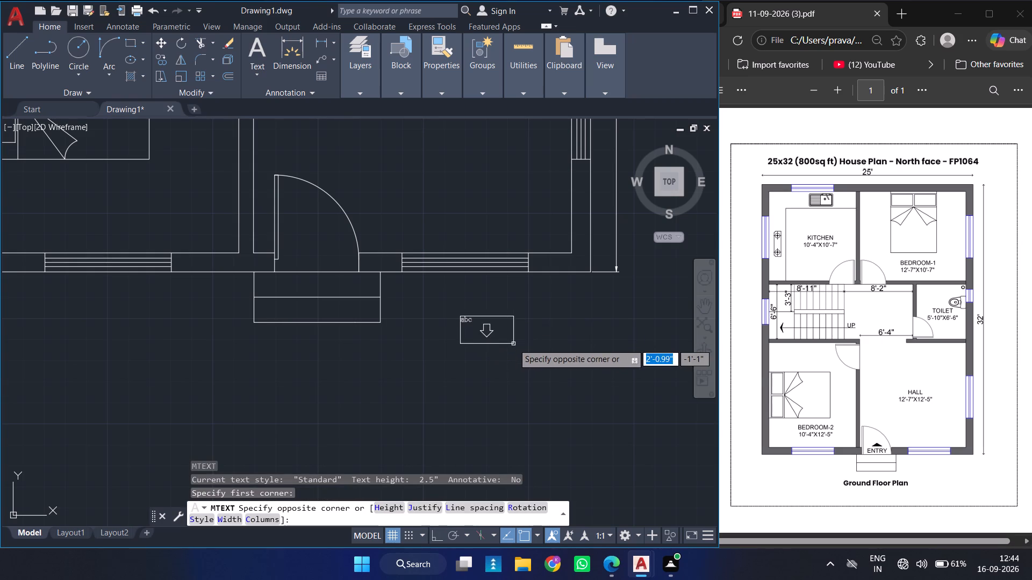
left_click(562, 356)
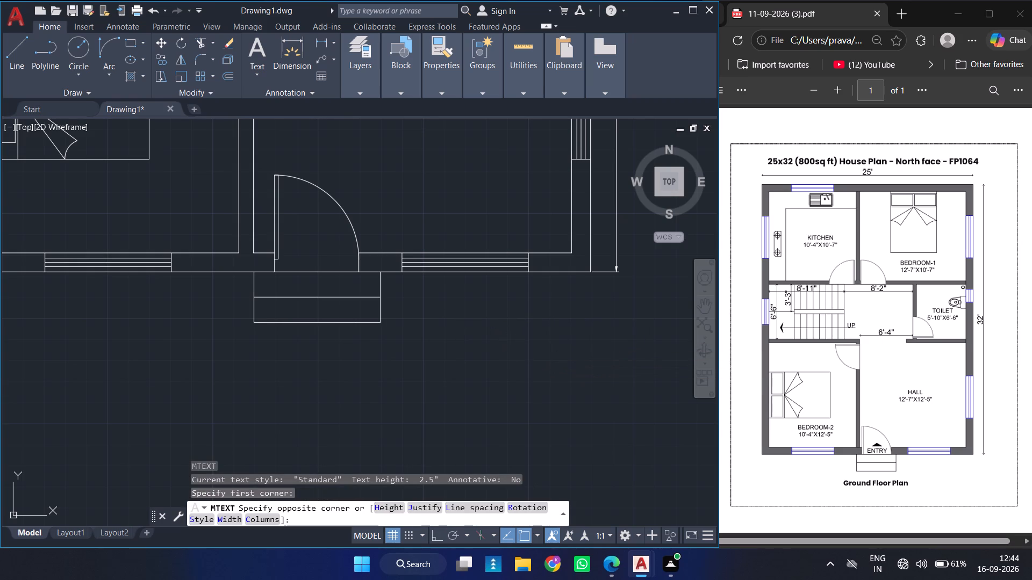
type("ENTRY")
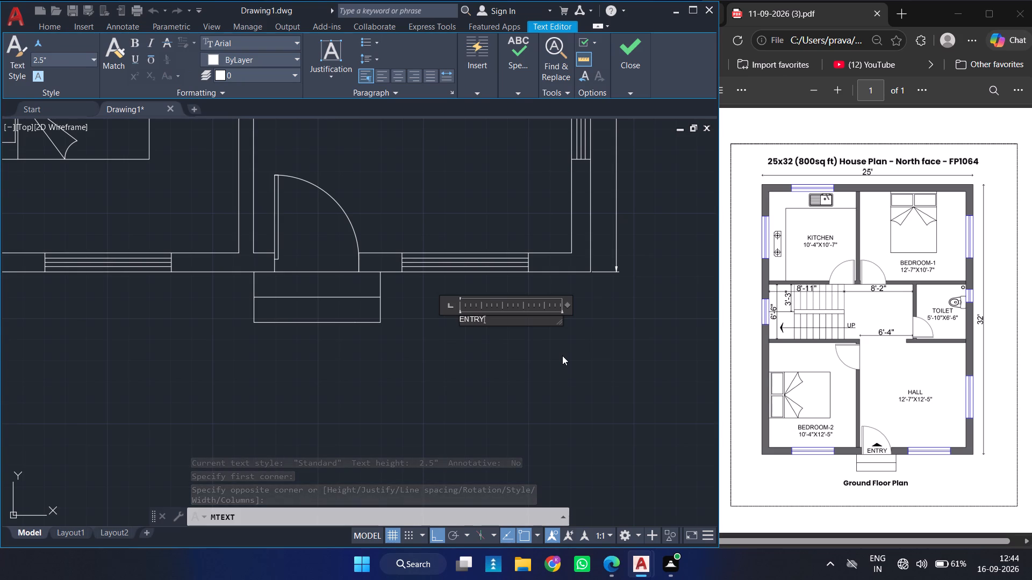
key("Escape")
key("Return")
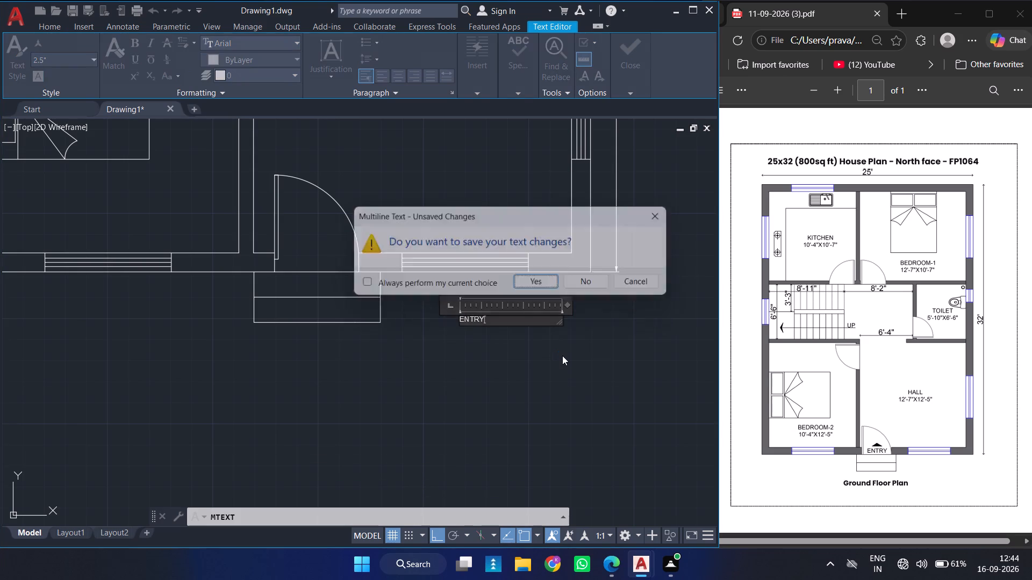
Add a two-line multiline text label below the ENTRY text, reading HALL with 12'7"*12'5" underneath.
key("space")
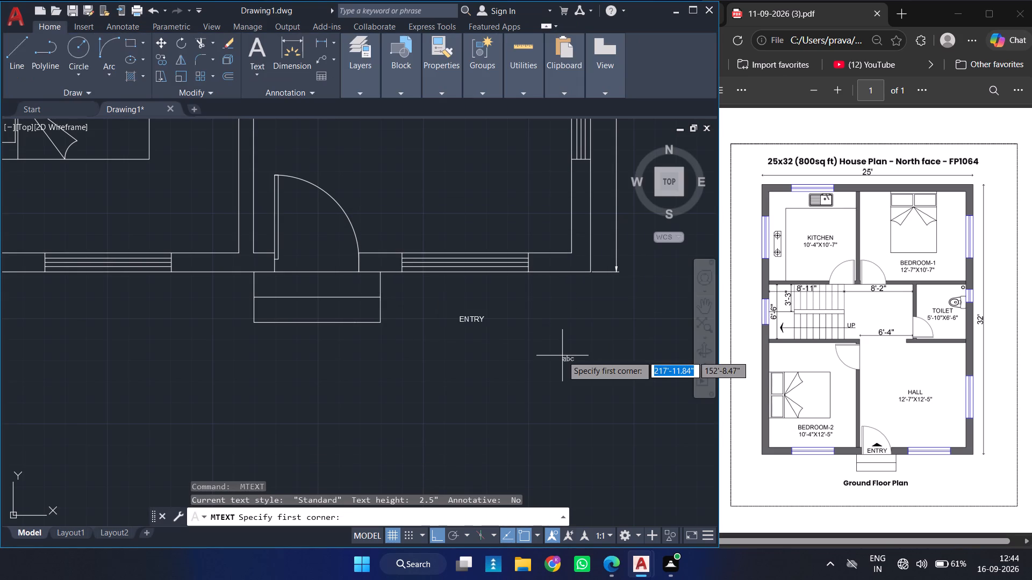
left_click(439, 336)
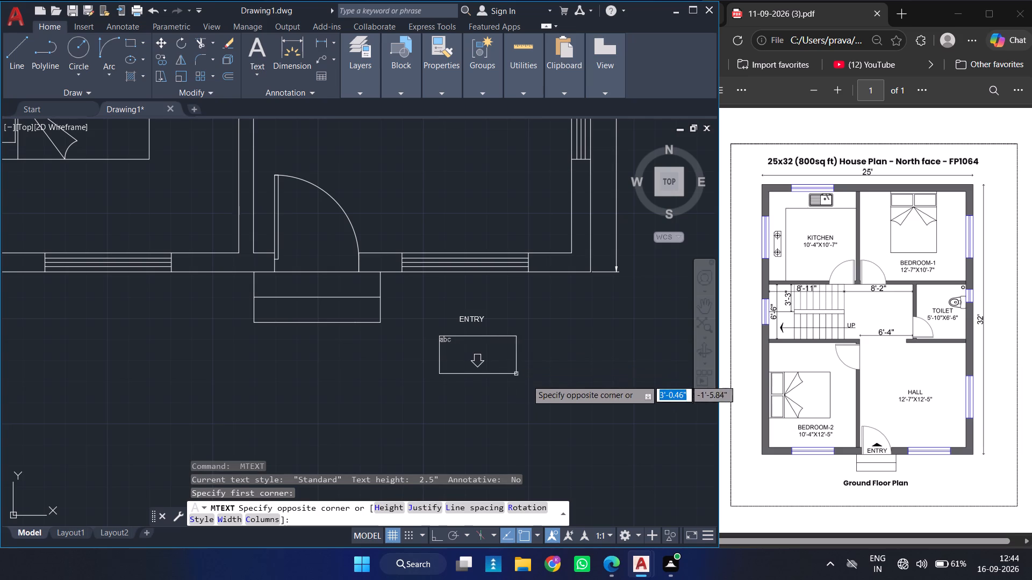
left_click(549, 393)
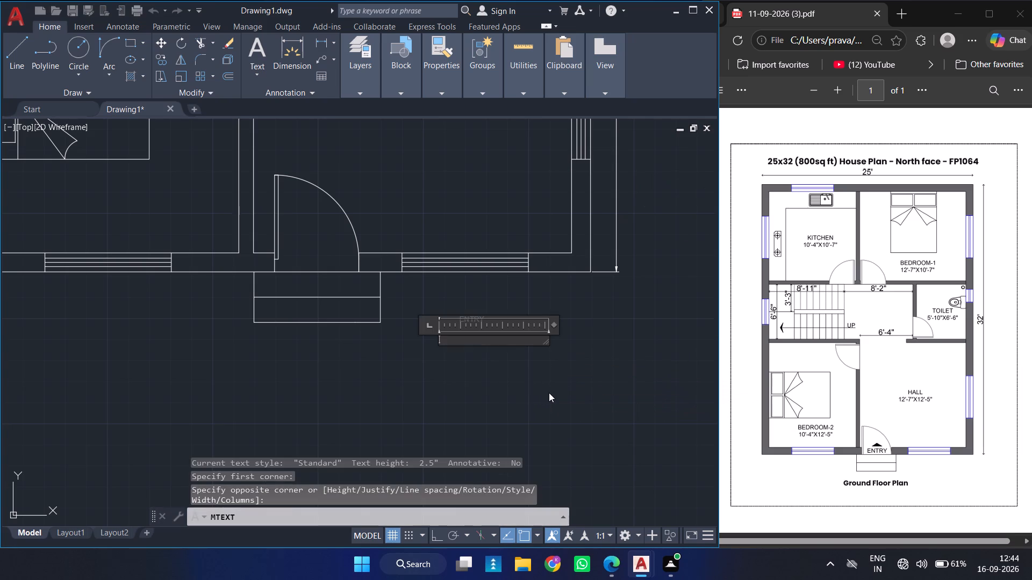
type("HALL")
key("Return")
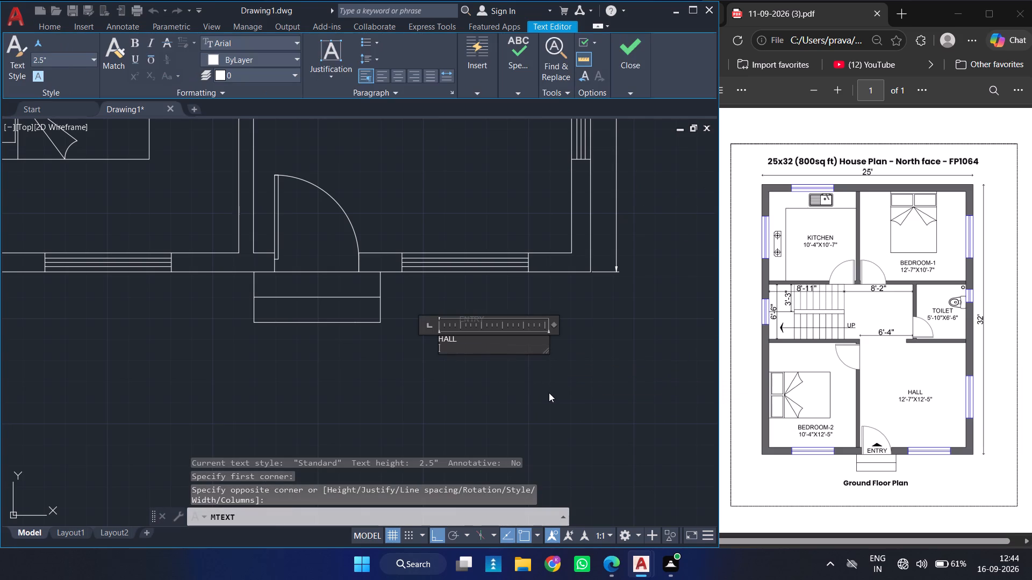
key("2")
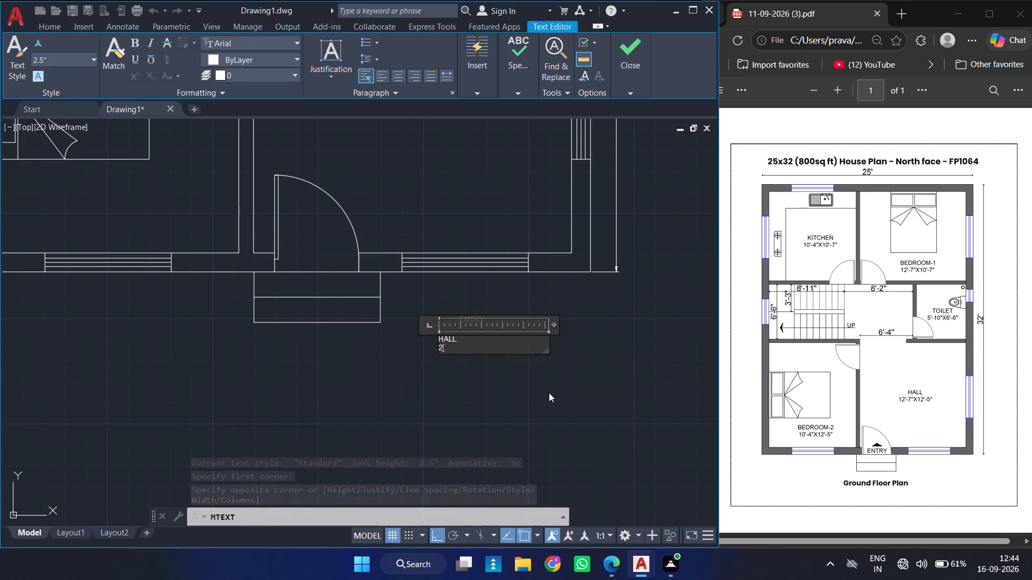
key("BackSpace")
type("12'")
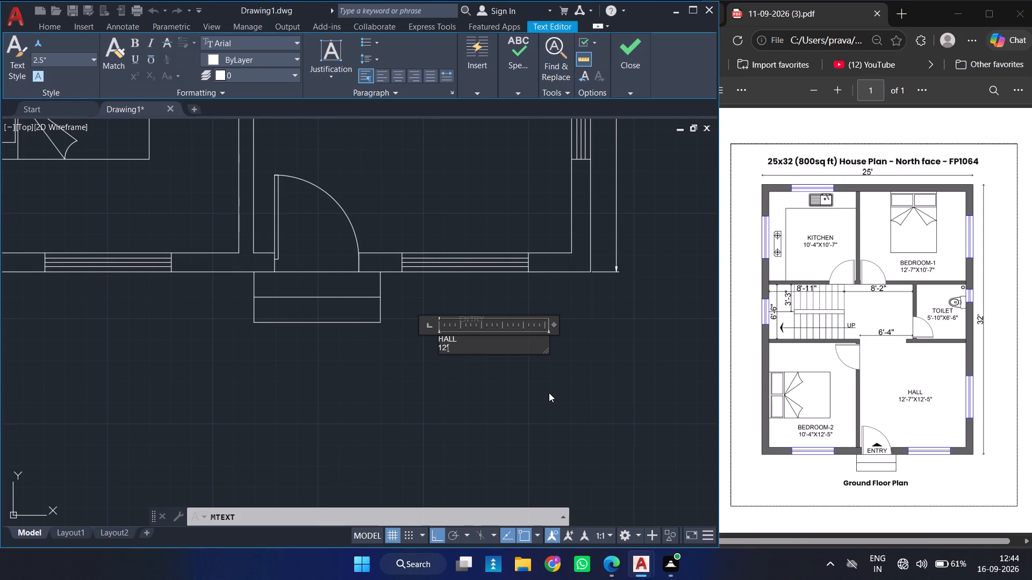
key("7")
key("shift+quotedbl")
key("asterisk")
type("12'5\"")
key("Escape")
key("Return")
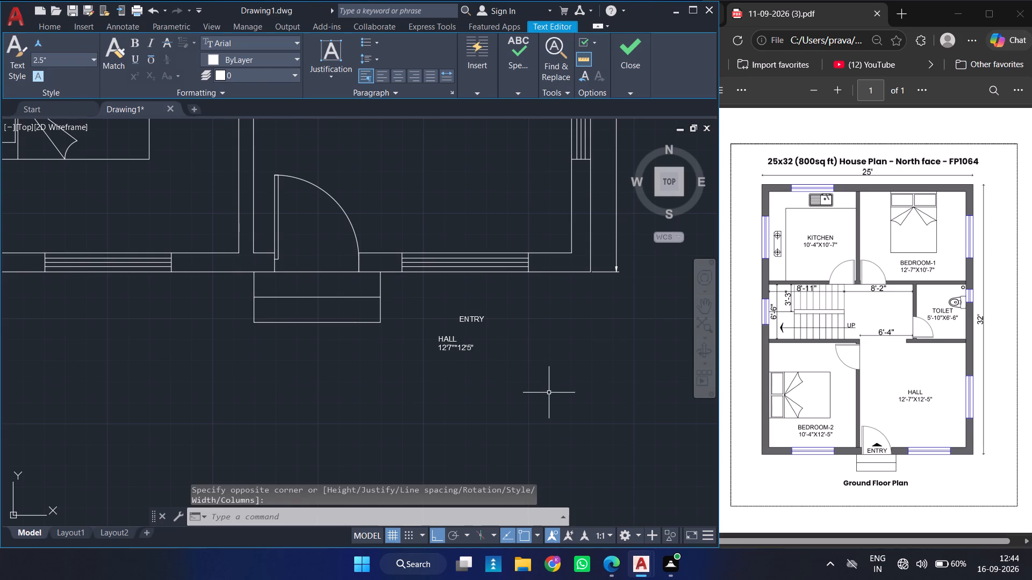
Add a two-line multiline text label below the HALL label, reading BEDROOM-2 with 10'4"*12'5" underneath.
key("space")
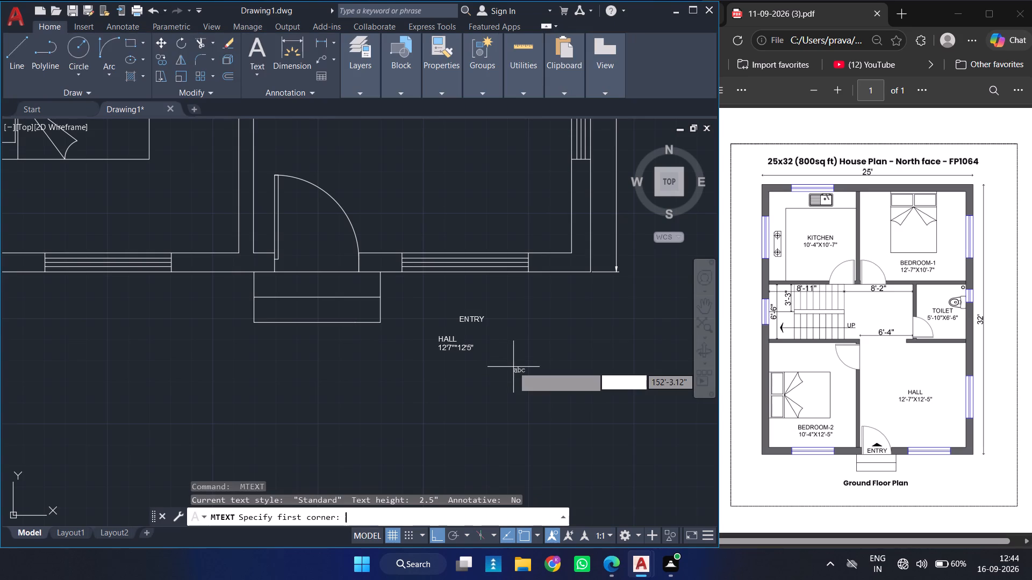
left_click(431, 369)
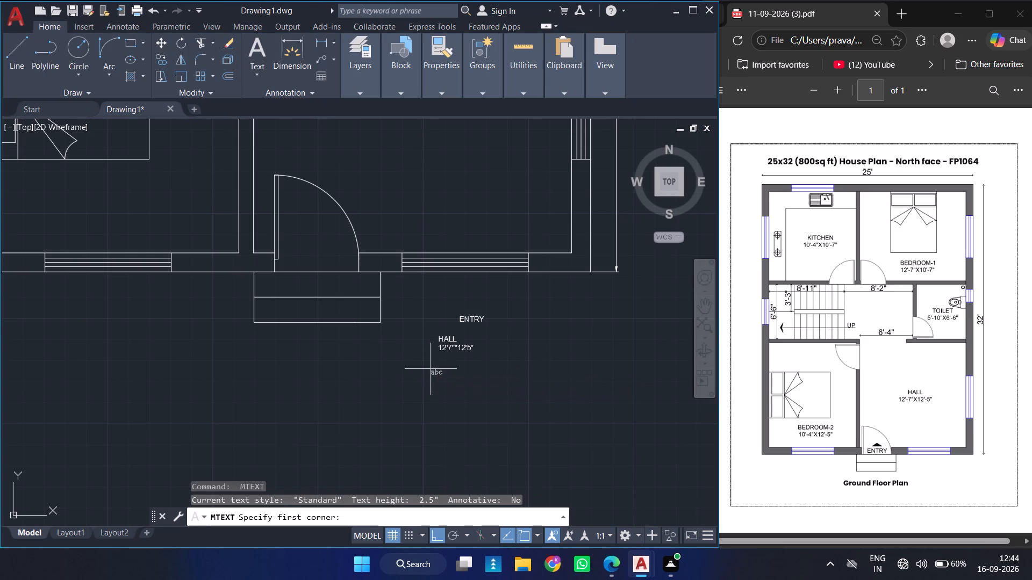
left_click(556, 401)
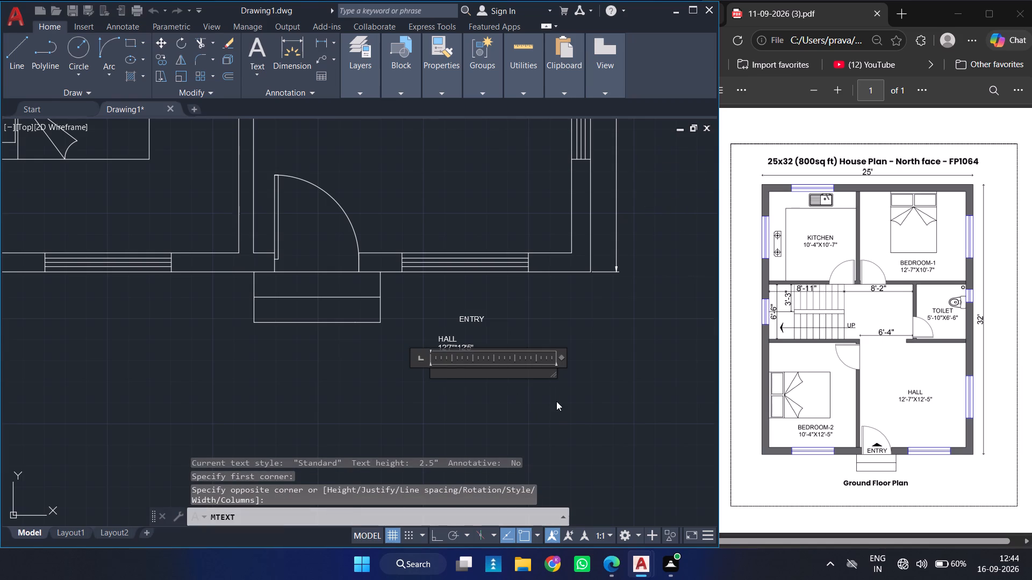
type("BEDROO")
type("M-2")
key("Return")
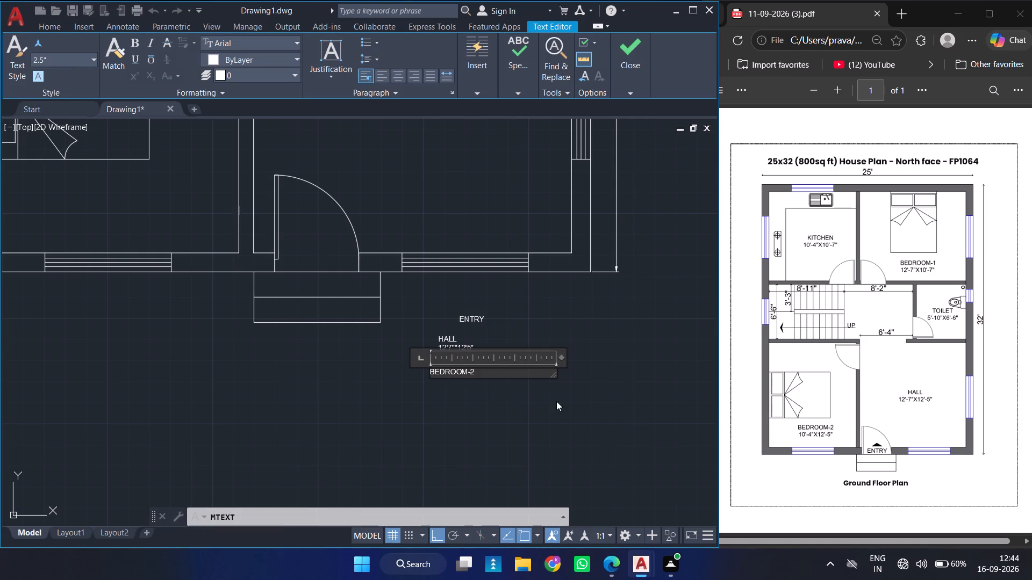
type("10'4\"*")
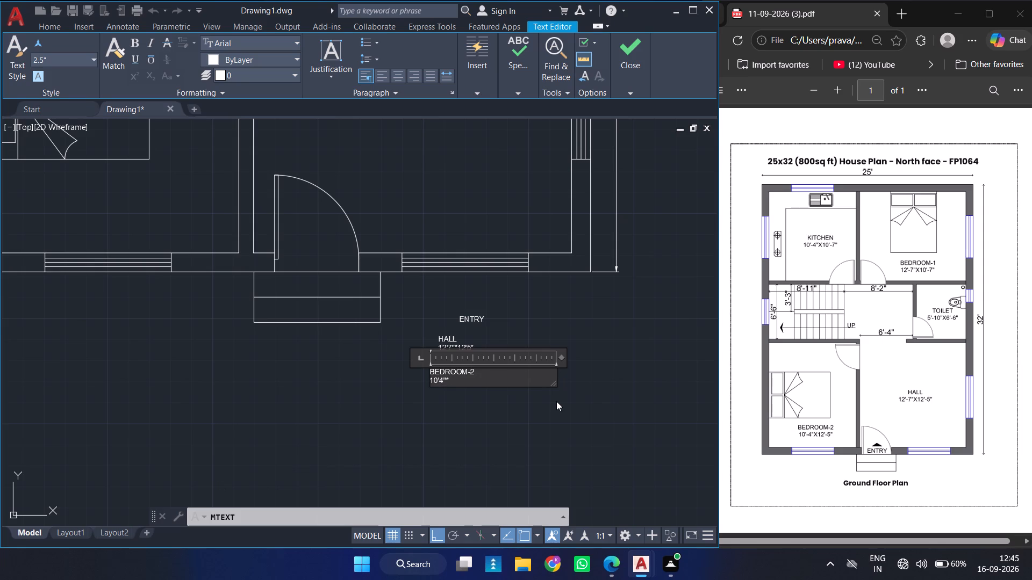
type("12'5\"")
key("Escape")
key("Return")
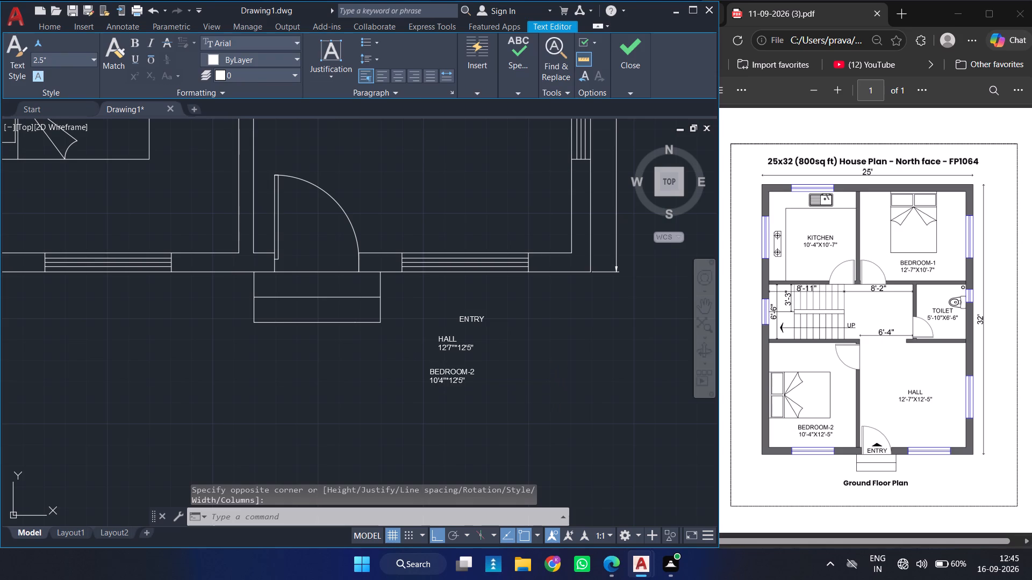
Add a two-line multiline text label to the east of the HALL label, reading KITCHEN with 10'4"*10'7" underneath.
key("space")
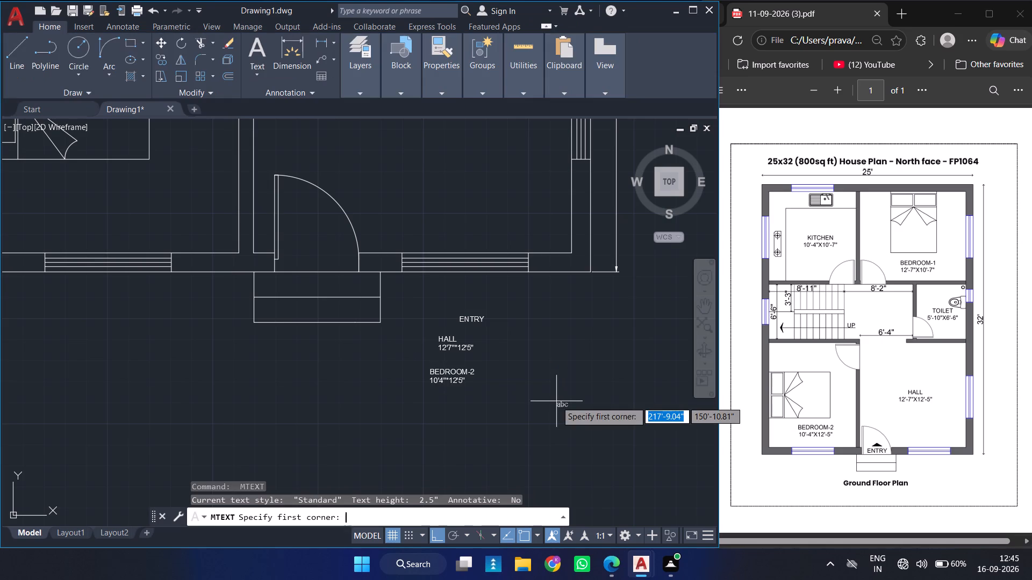
left_click(509, 345)
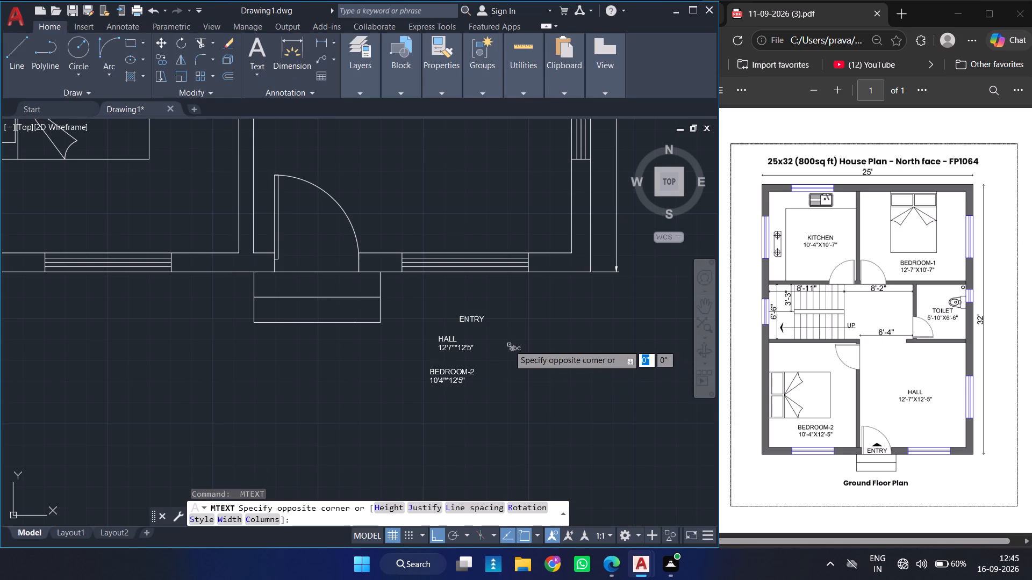
left_click(627, 393)
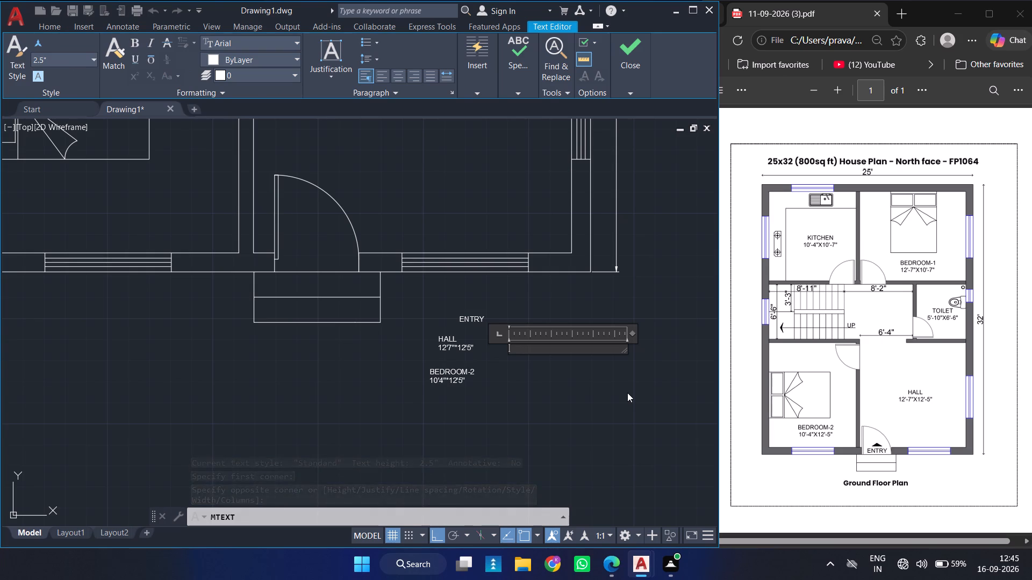
type("KITCHE")
key("n")
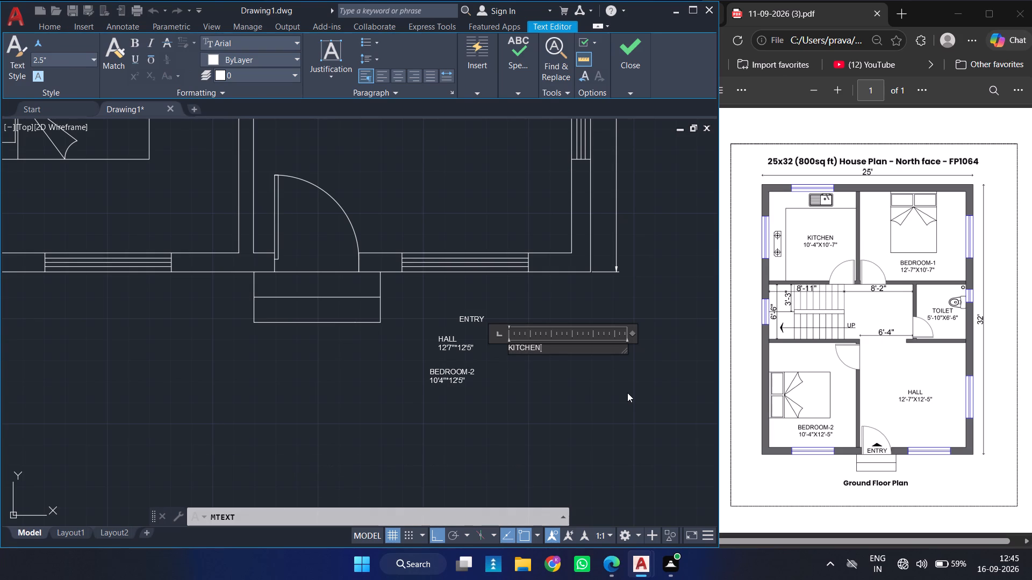
key("Return")
type("10'4\"*")
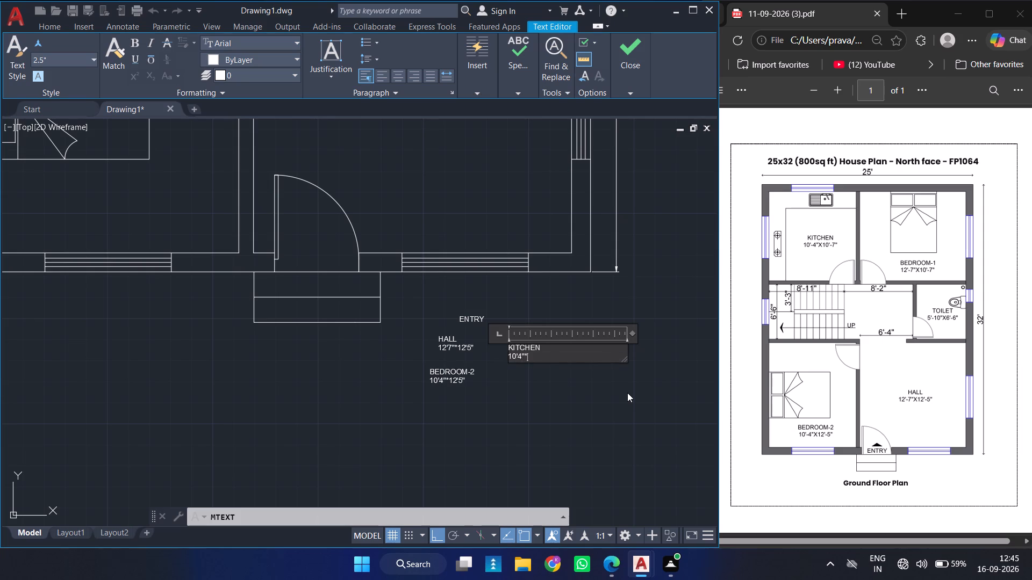
type("10'7\"")
key("Escape")
key("Return")
Add a two-line multiline text label below the KITCHEN label, reading BEDROOM-1 with 12'7"*10'7" underneath.
key("space")
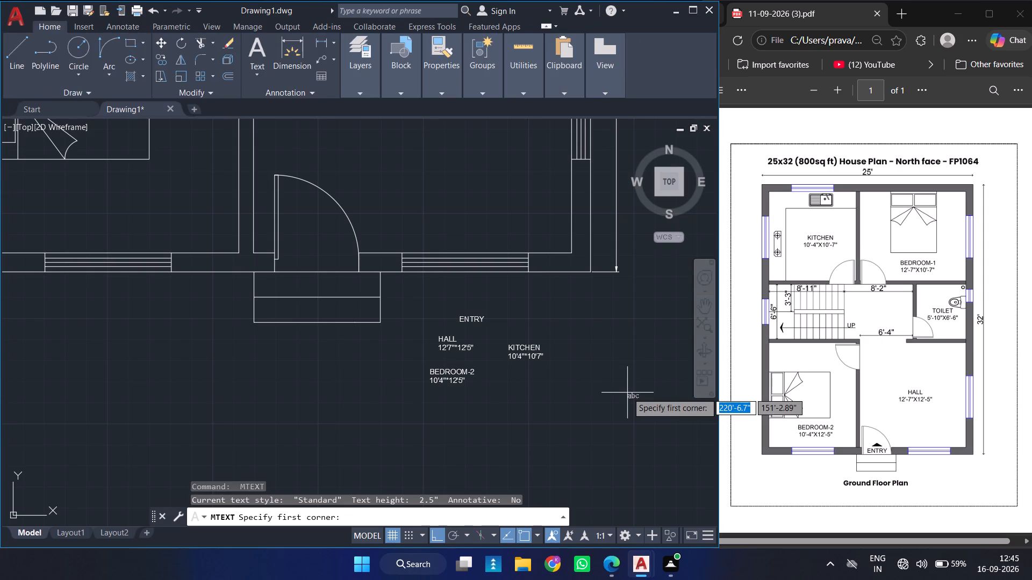
left_click(490, 377)
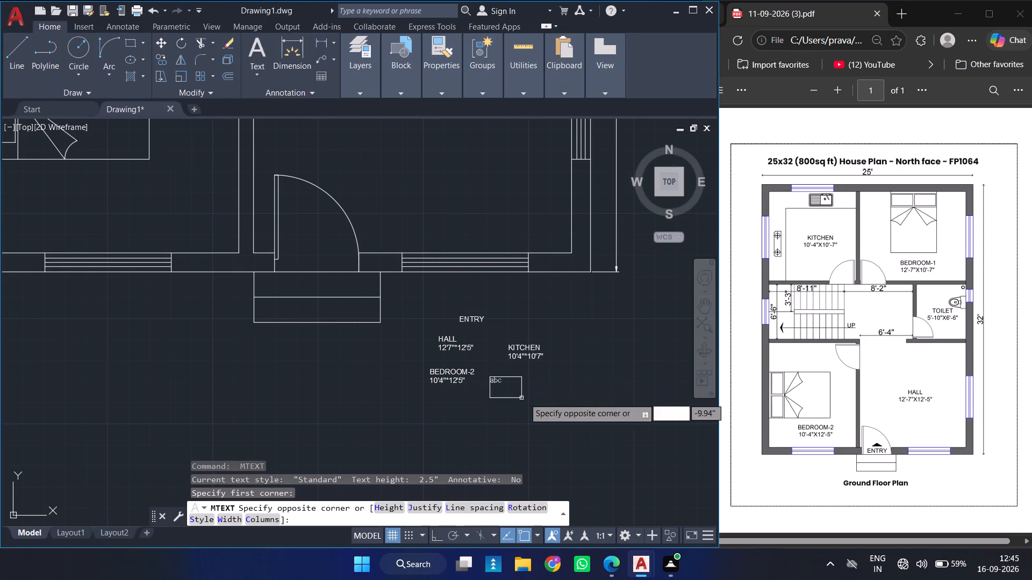
left_click(570, 414)
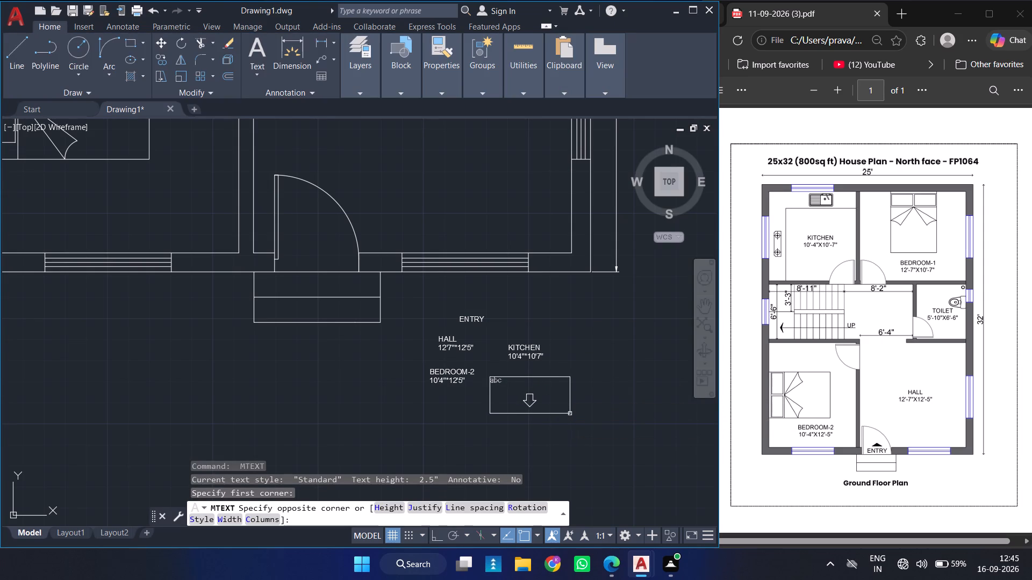
type("BEDROOM")
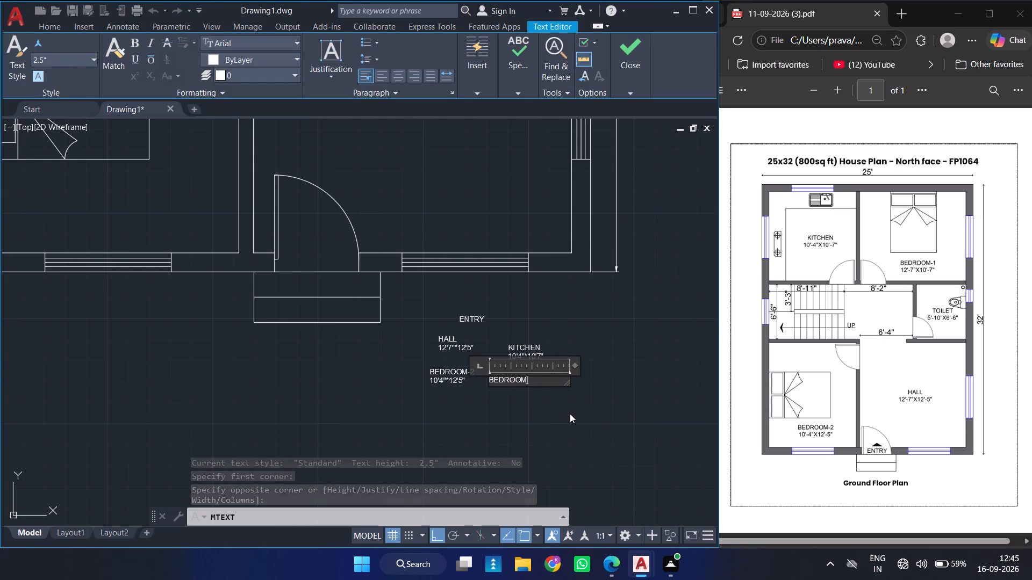
key("minus")
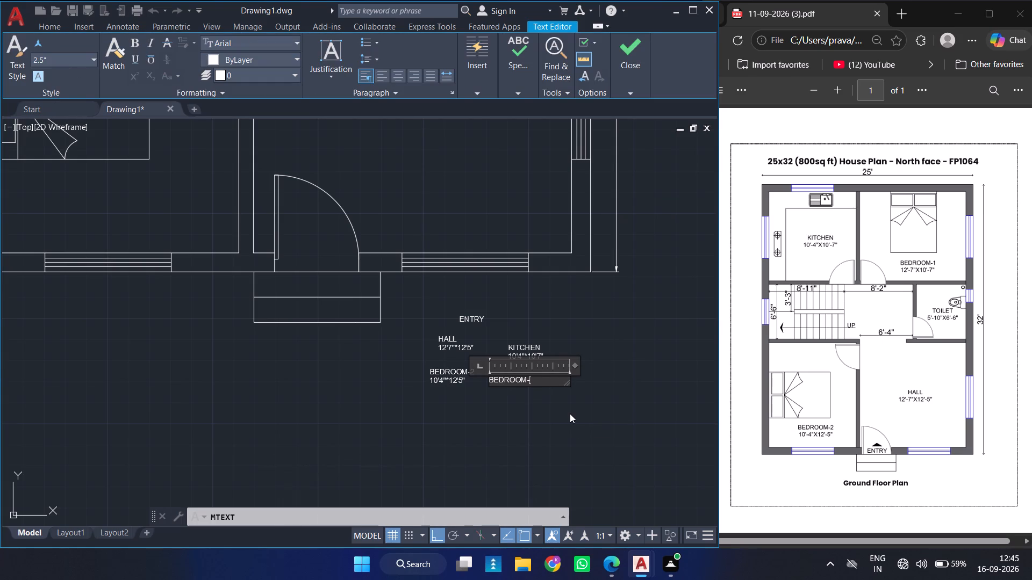
key("1")
key("Return")
type("12'7\"*")
type("10'7")
key("shift+quotedbl")
key("Escape")
key("Return")
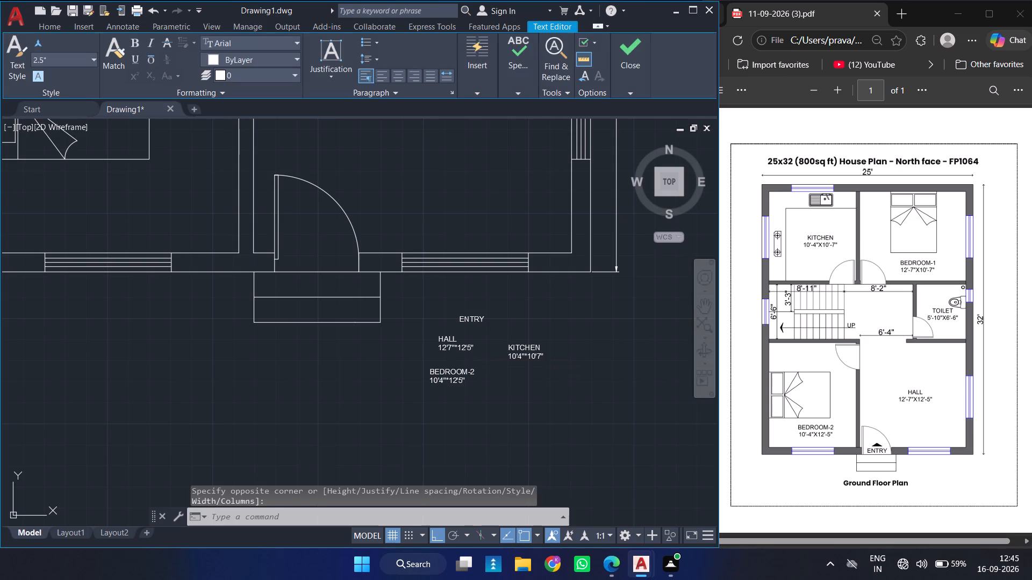
Add a two-line multiline text label northeast of the KITCHEN label, reading TOILET with 5'10"*6'6" underneath.
key("space")
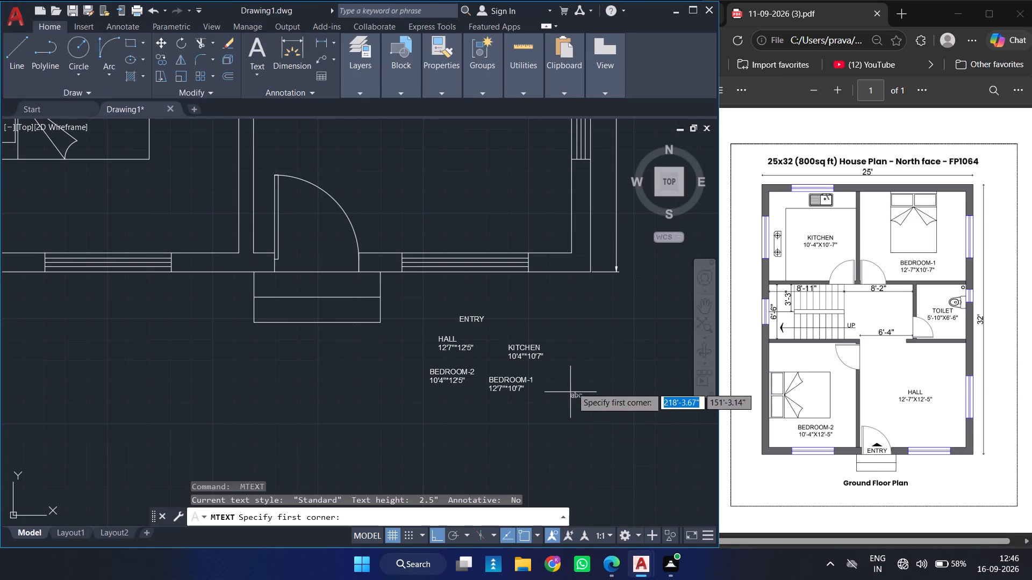
left_click(555, 303)
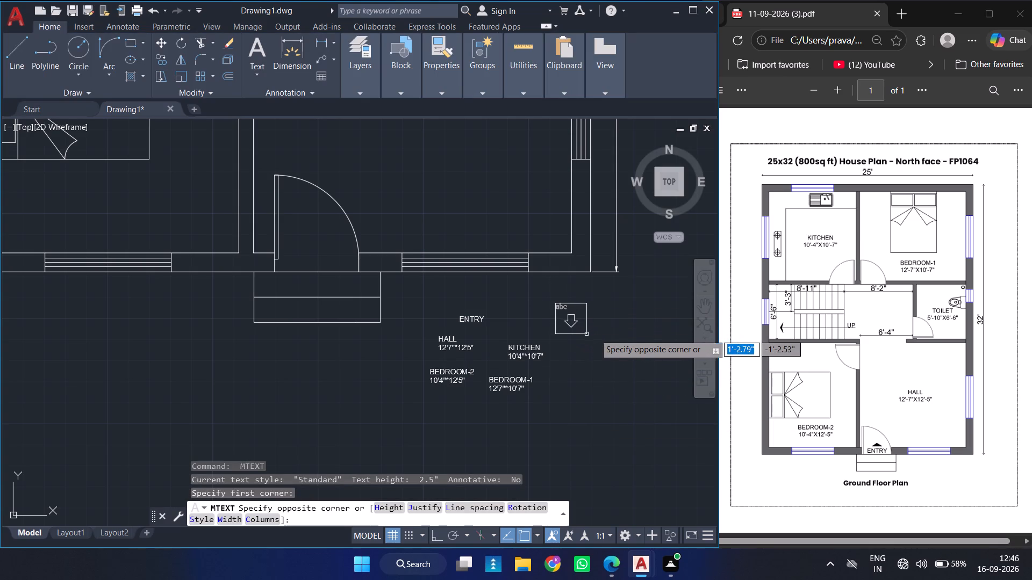
left_click(613, 337)
type("TOILL")
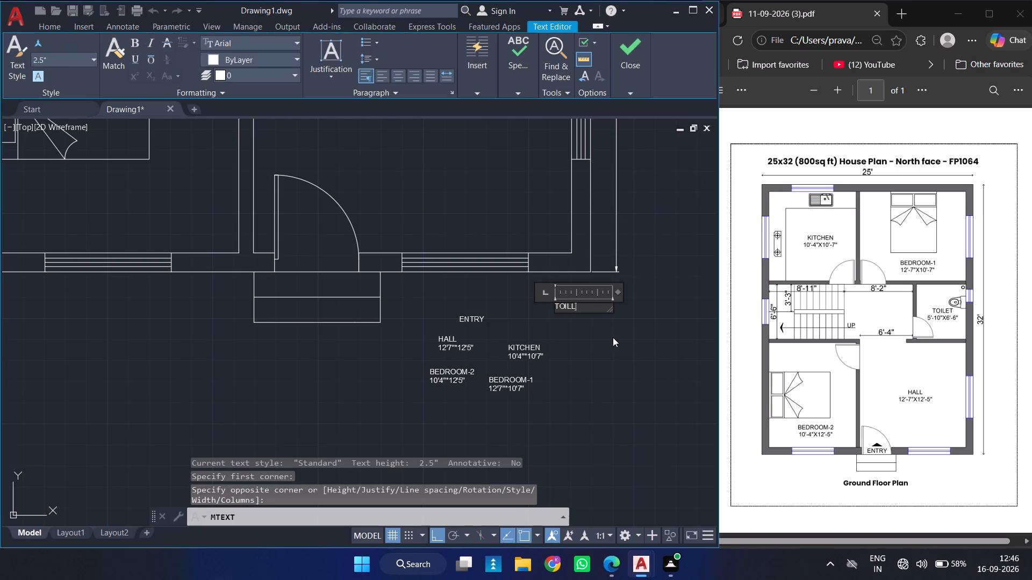
key("BackSpace")
type("ET")
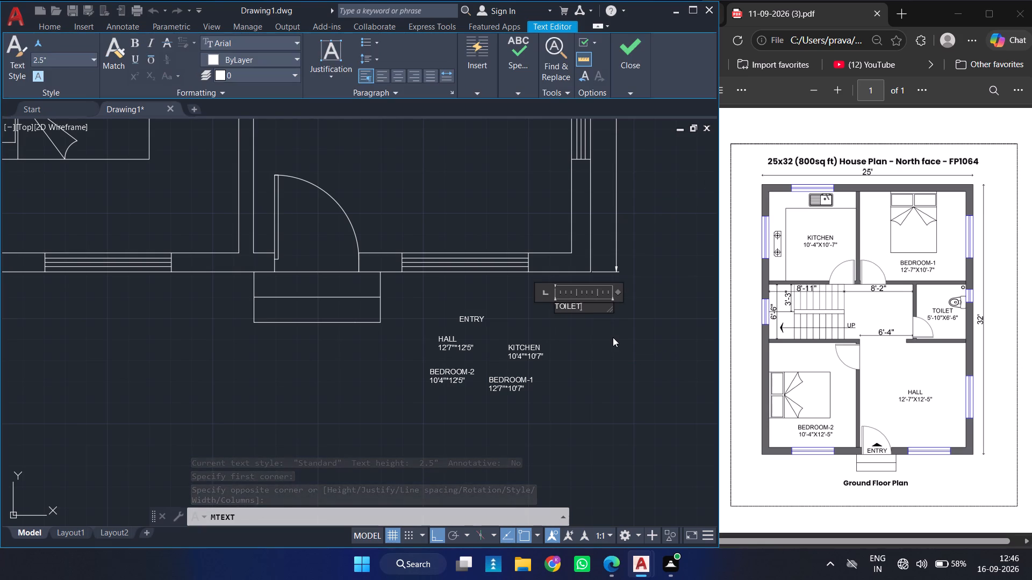
key("Return")
type("5'10")
type("\"*6'")
type("6\"")
key("Escape")
key("Return")
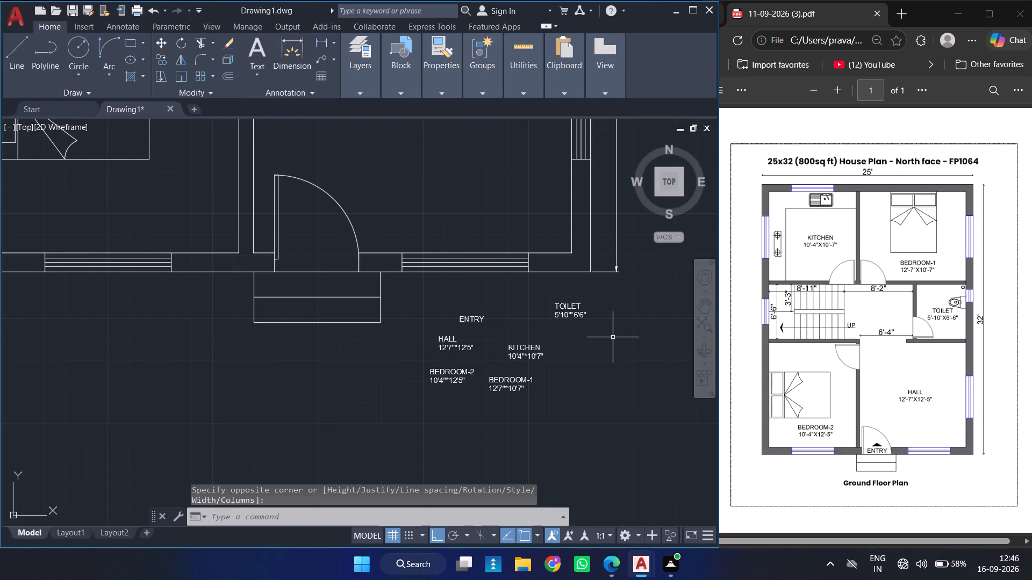
Add the multiline text label UP below the TOILET label, east of the KITCHEN label.
key("space")
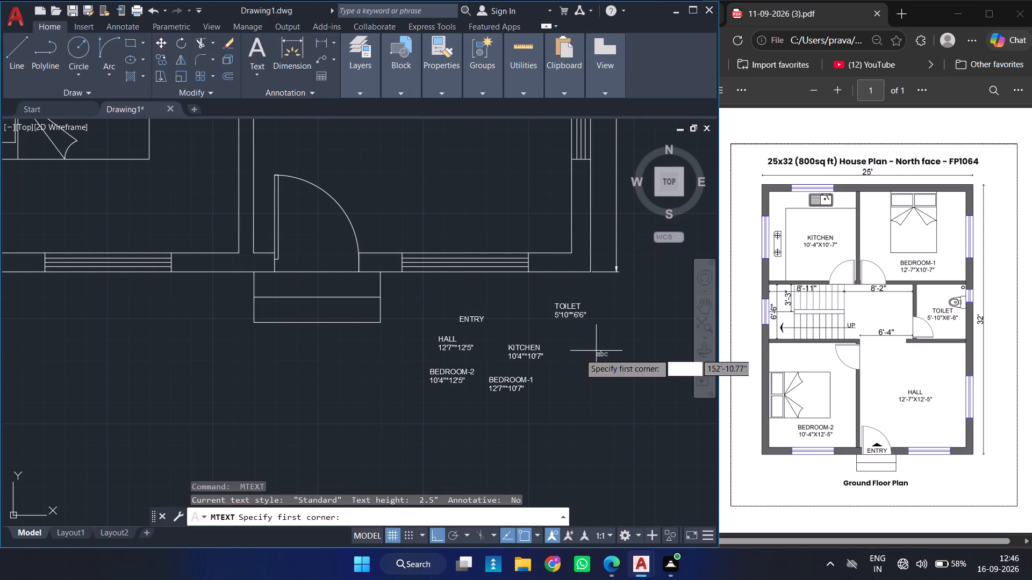
left_click_drag(573, 349, 589, 371)
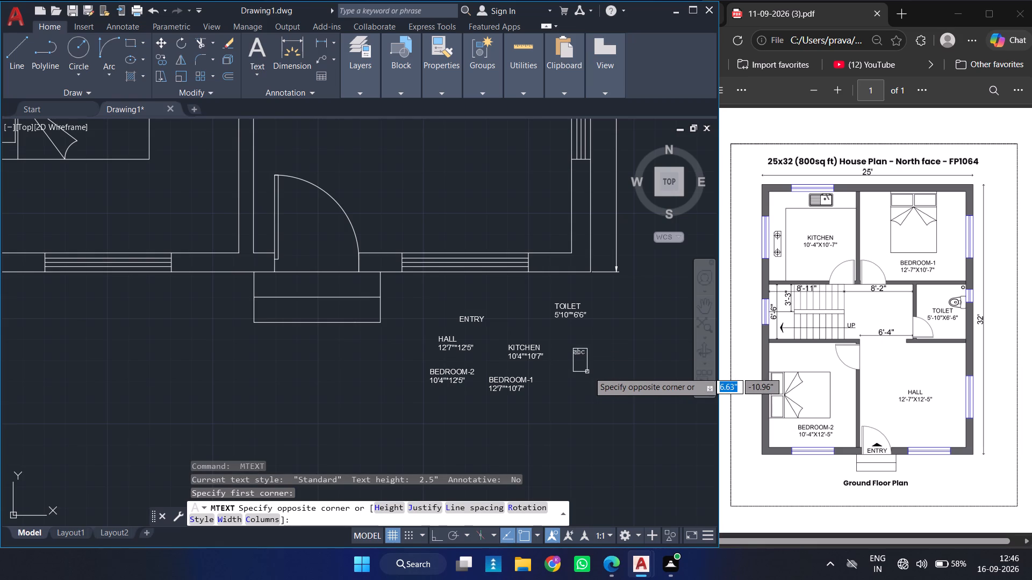
left_click_drag(589, 371, 596, 368)
left_click(596, 368)
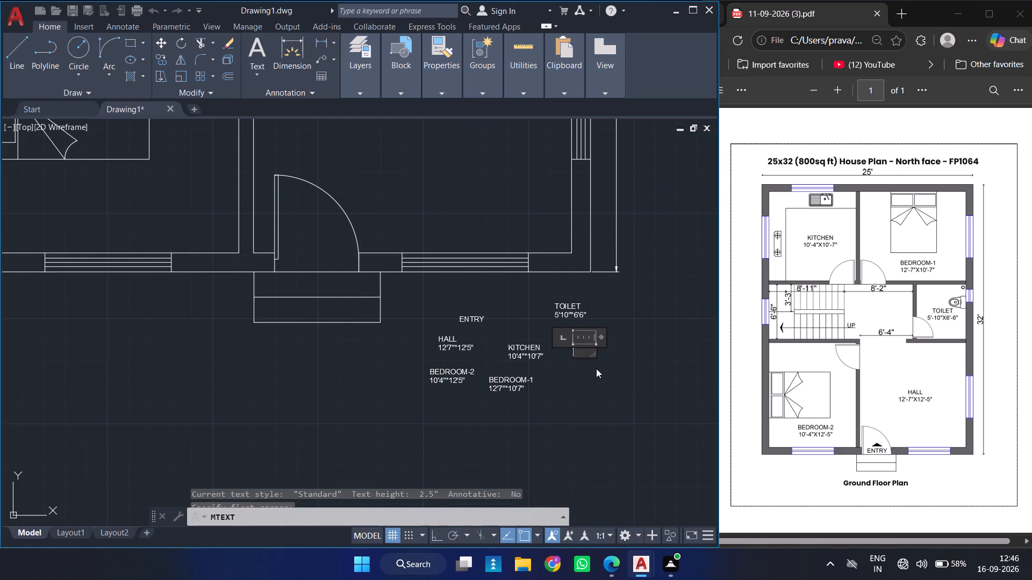
type("UP")
key("Escape")
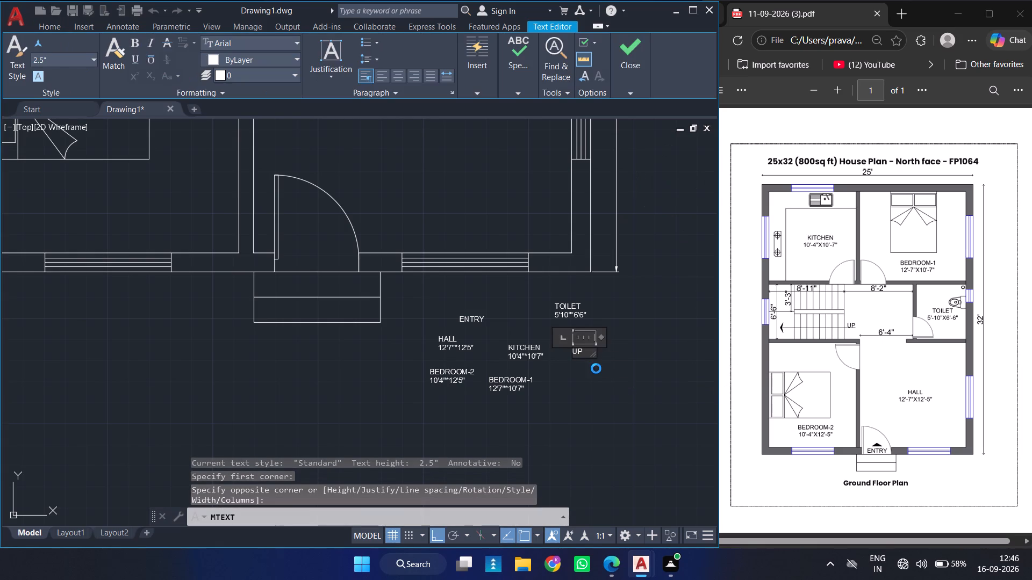
key("Return")
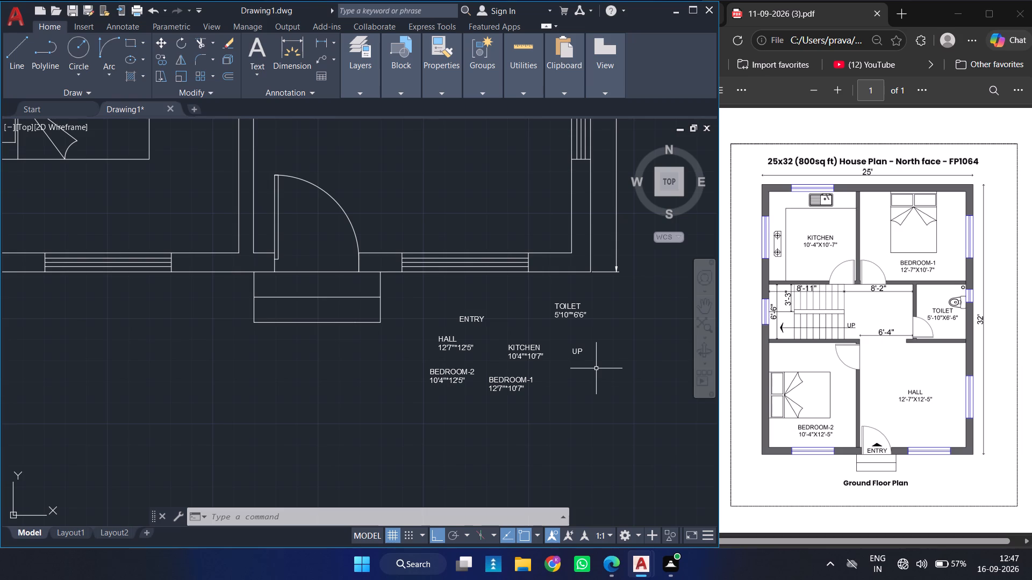
Set the text height of all seven labels outside the south wall to 8".
left_click(615, 287)
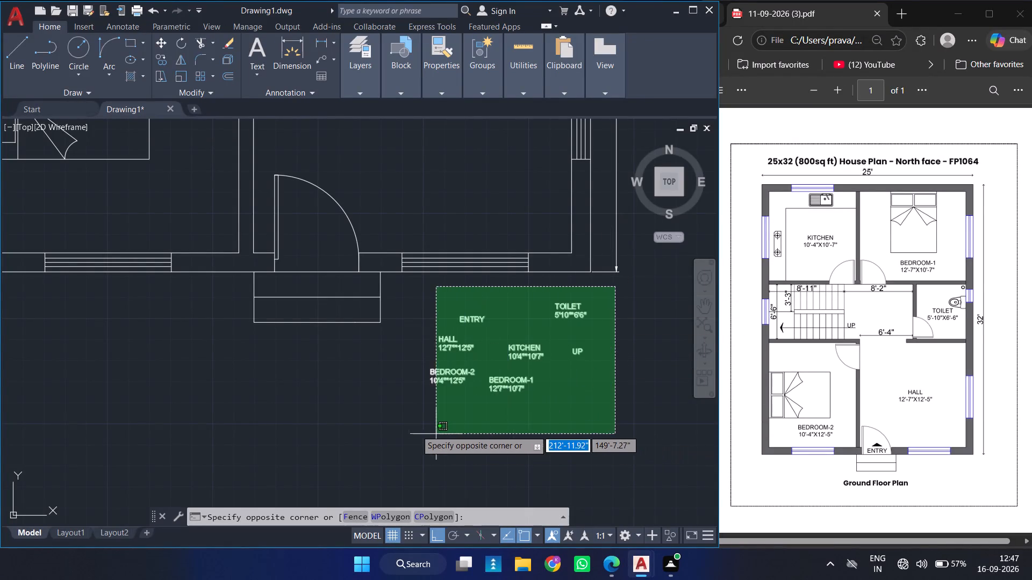
left_click(414, 430)
type("PR")
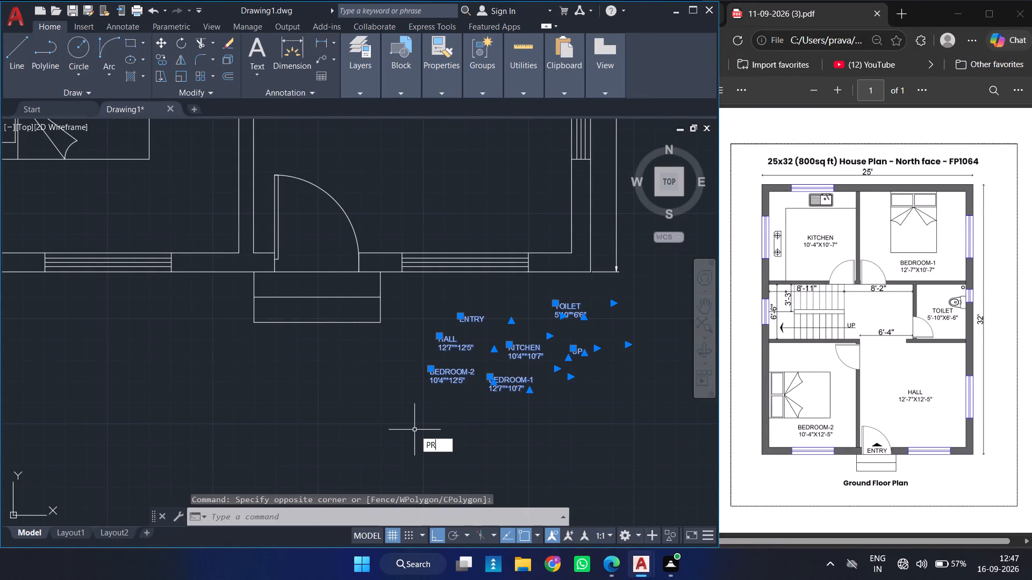
key("Return")
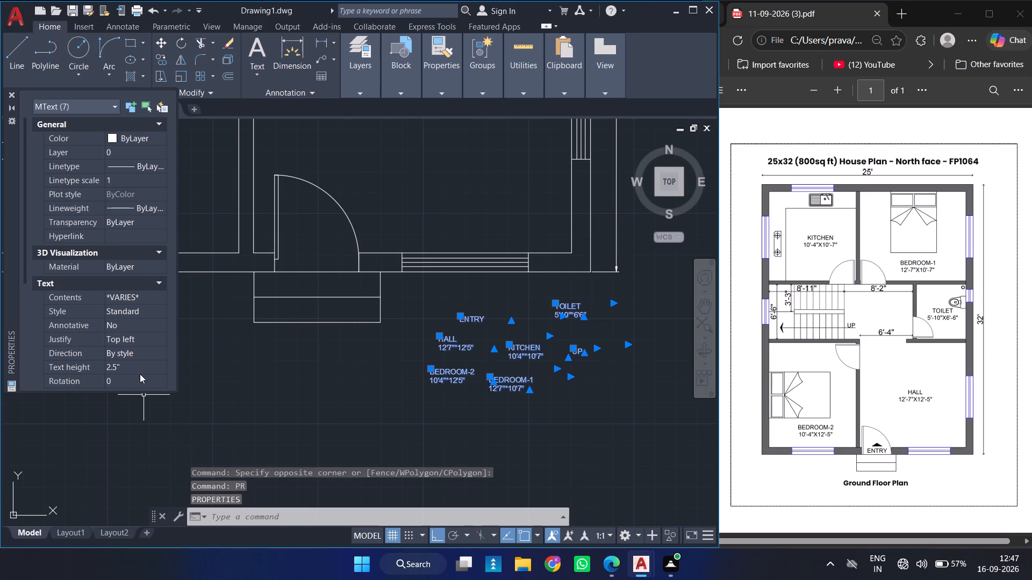
left_click(139, 369)
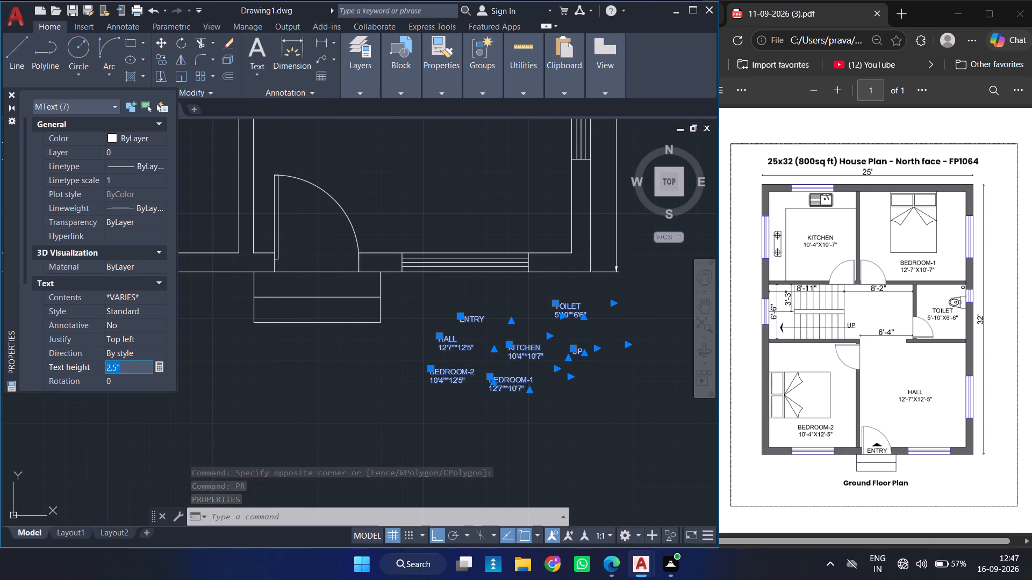
key("BackSpace")
key("8")
key("Return")
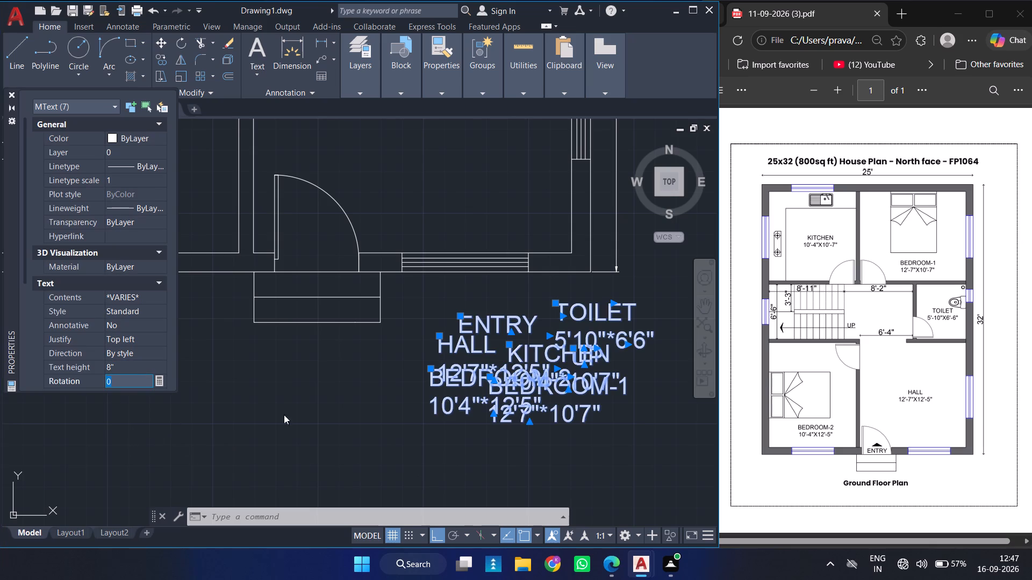
Move the ENTRY label freely, with Ortho off, into the main door opening in the south wall.
left_click(462, 315)
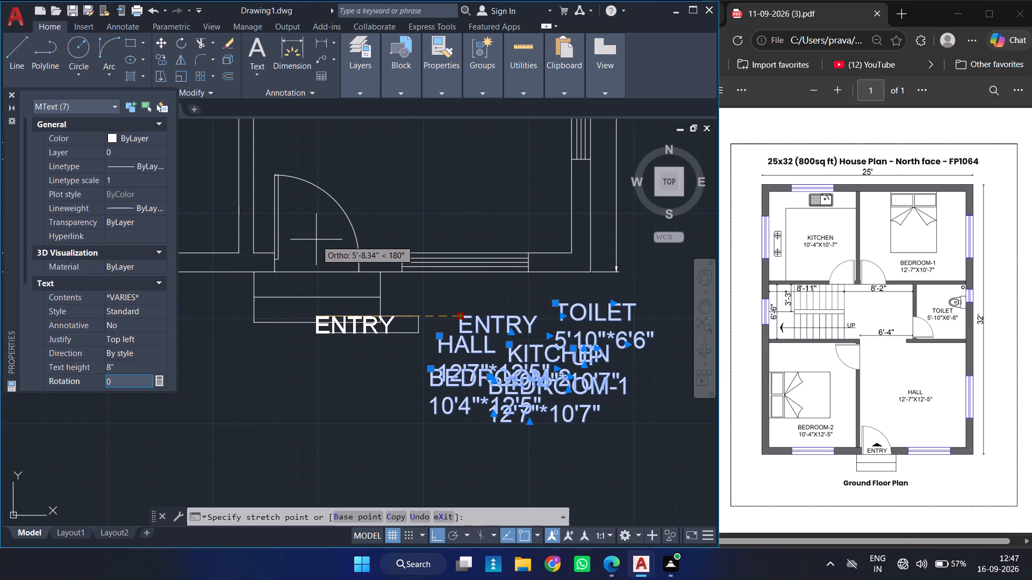
key("F8")
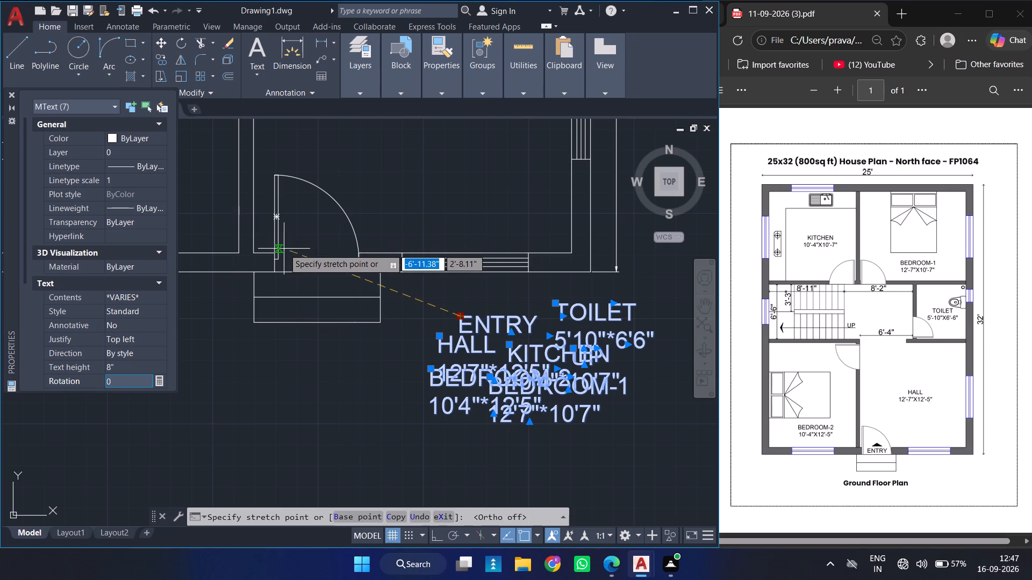
scroll(281, 249, "up", 3, "ctrl")
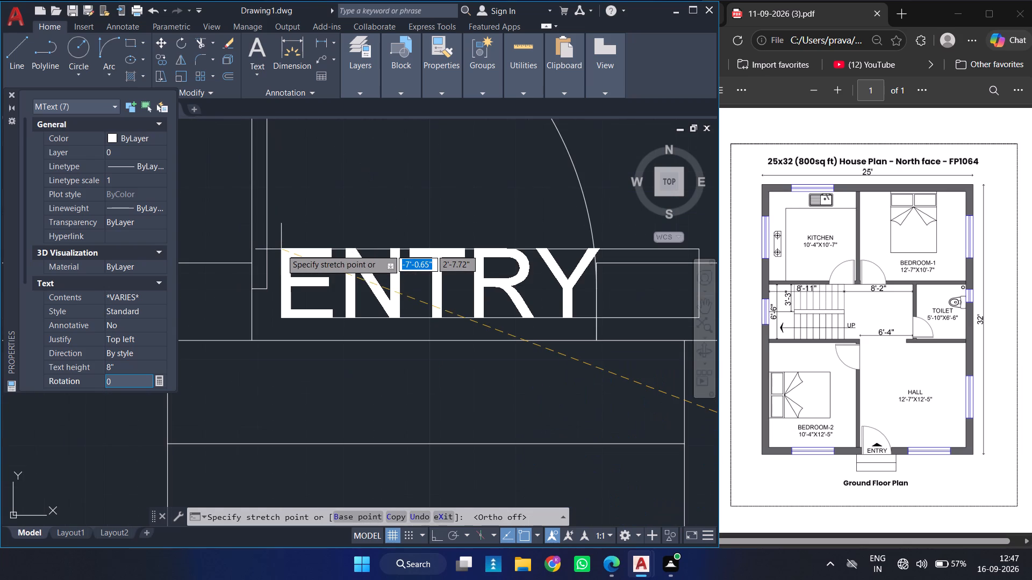
scroll(277, 252, "up", 3, "ctrl")
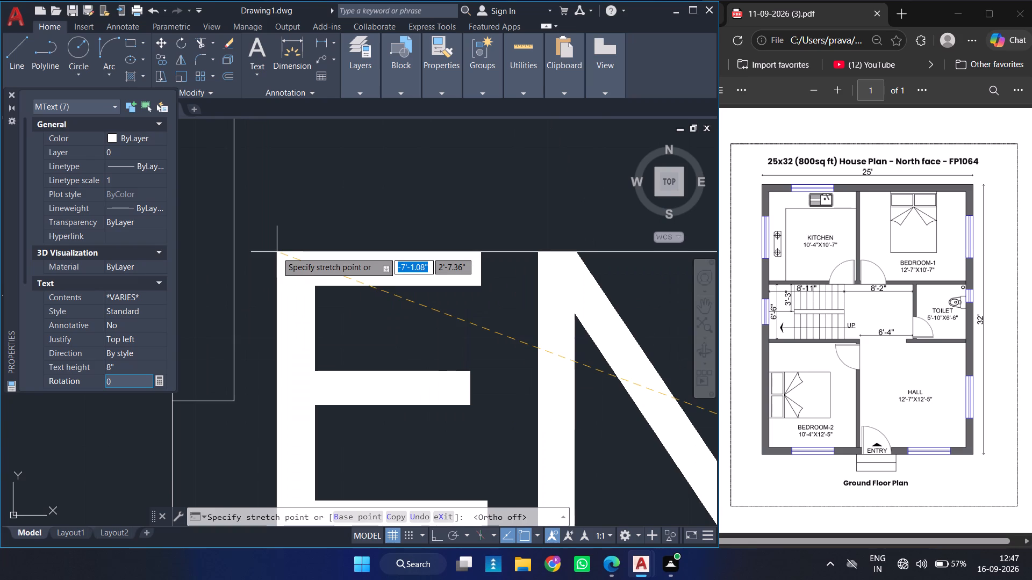
left_click(259, 253)
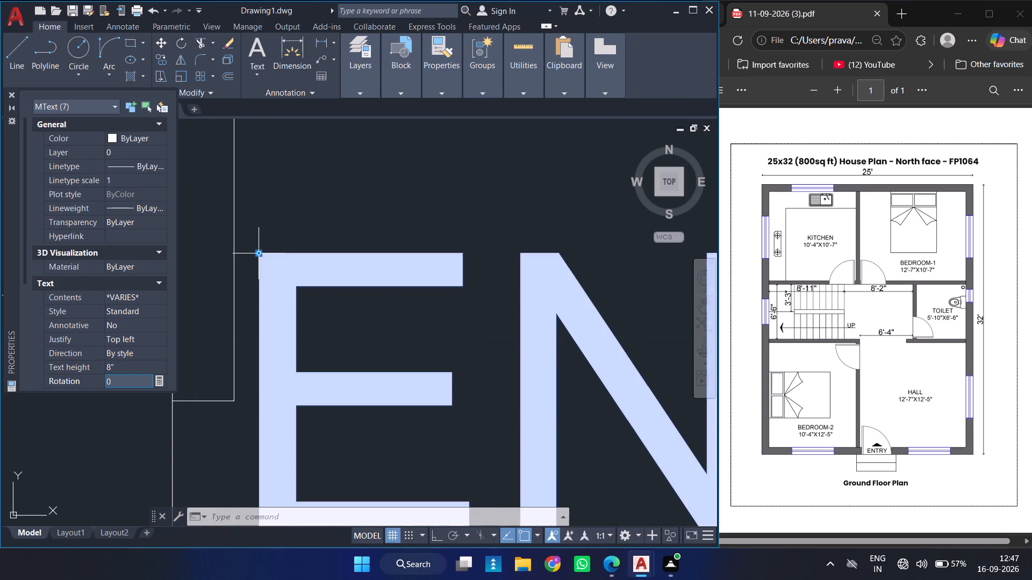
Move the HALL label with its size text into the middle of the hall, north of the entrance door.
scroll(259, 253, "up", 3, "ctrl")
scroll(259, 253, "down", 4, "ctrl")
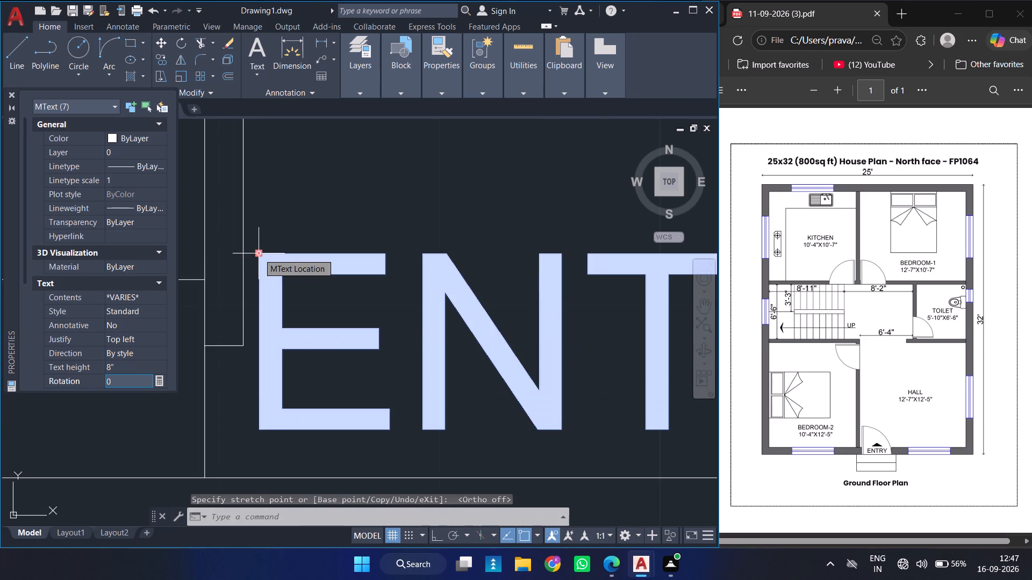
scroll(259, 253, "down", 3, "ctrl")
scroll(521, 347, "down", 2, "ctrl")
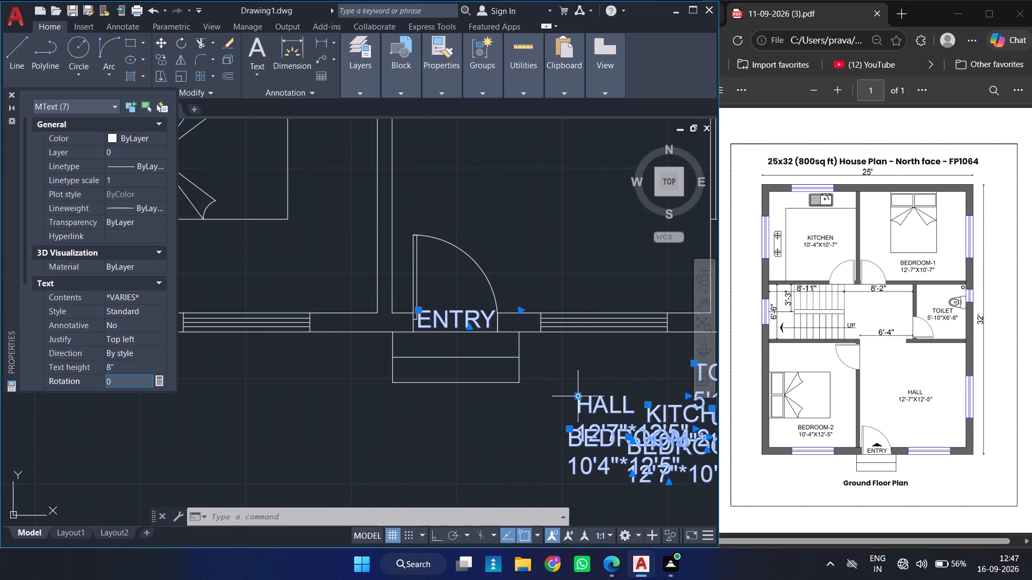
left_click(578, 395)
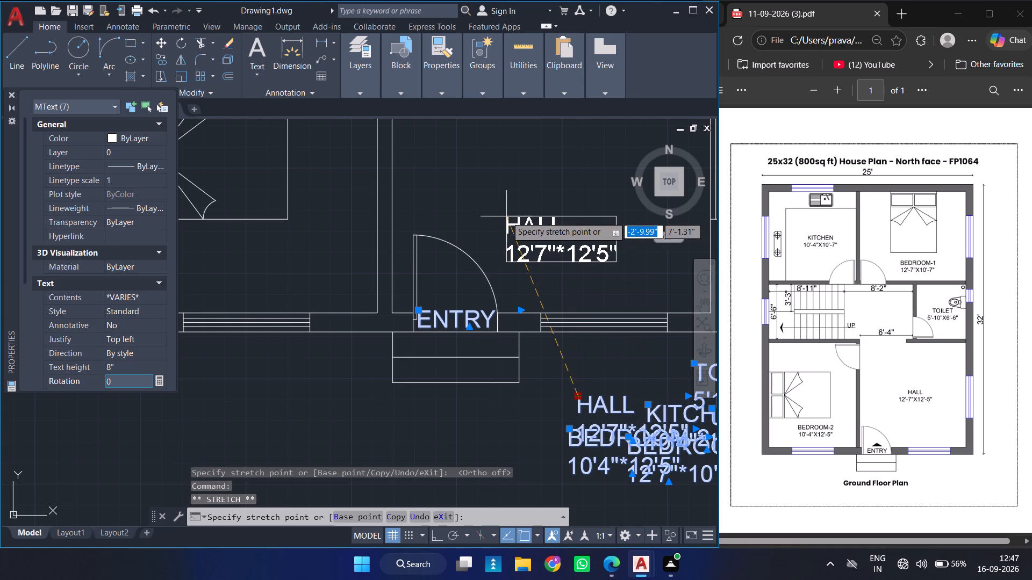
scroll(506, 216, "down", 2, "ctrl")
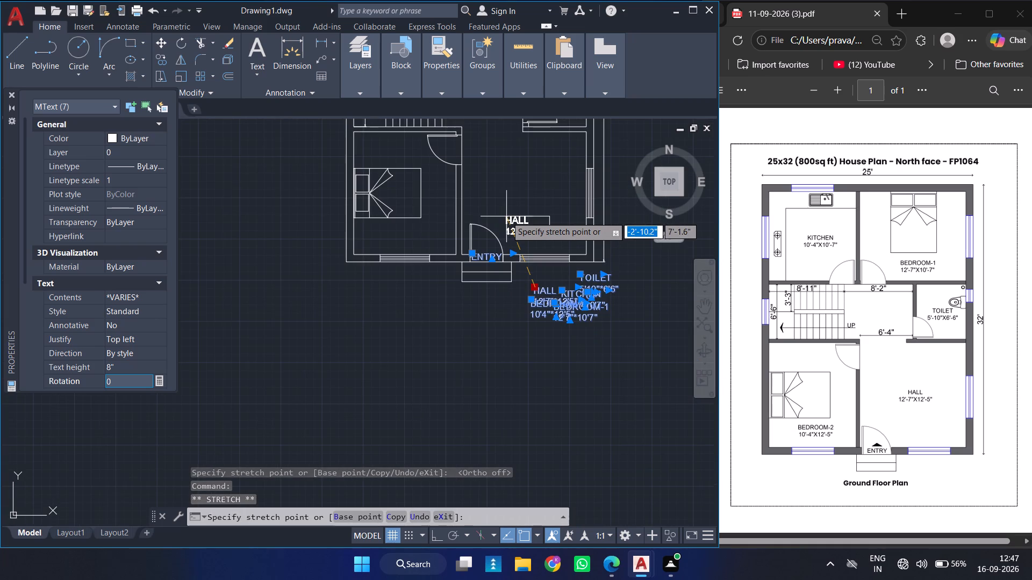
left_click(513, 183)
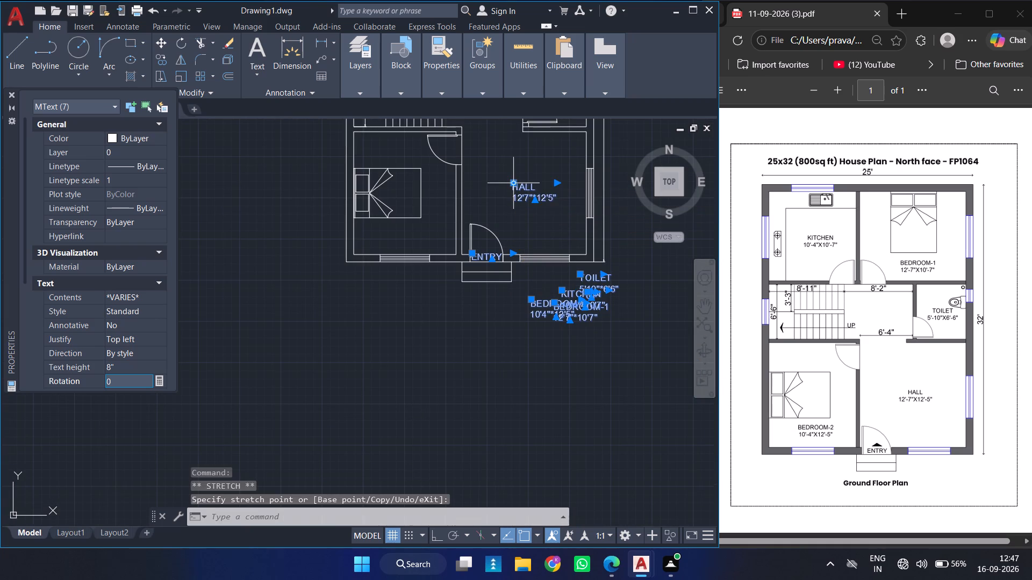
Move the BEDROOM-2 label with its size text into the southwest bedroom, just below the bed.
left_click(531, 301)
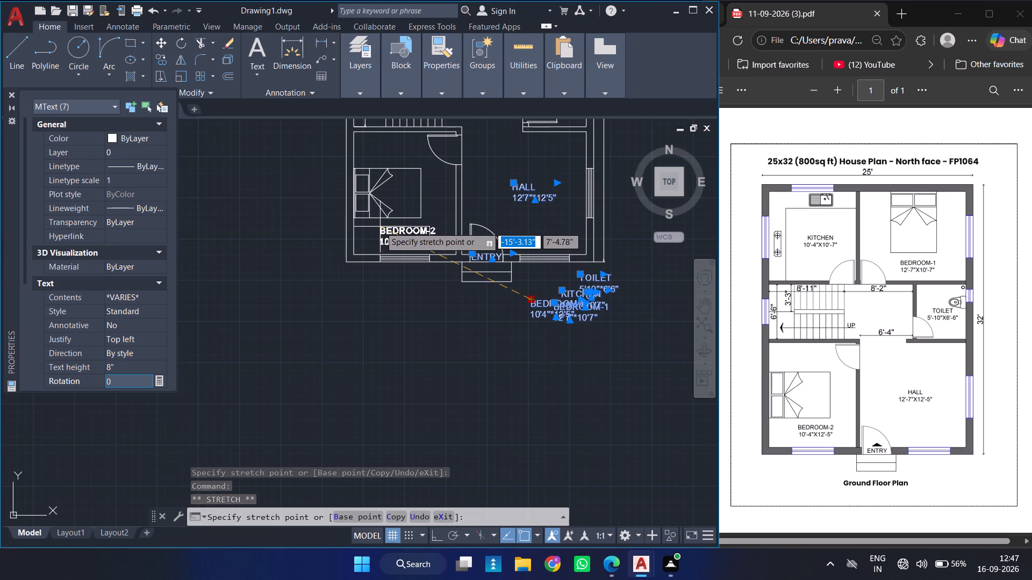
left_click(380, 227)
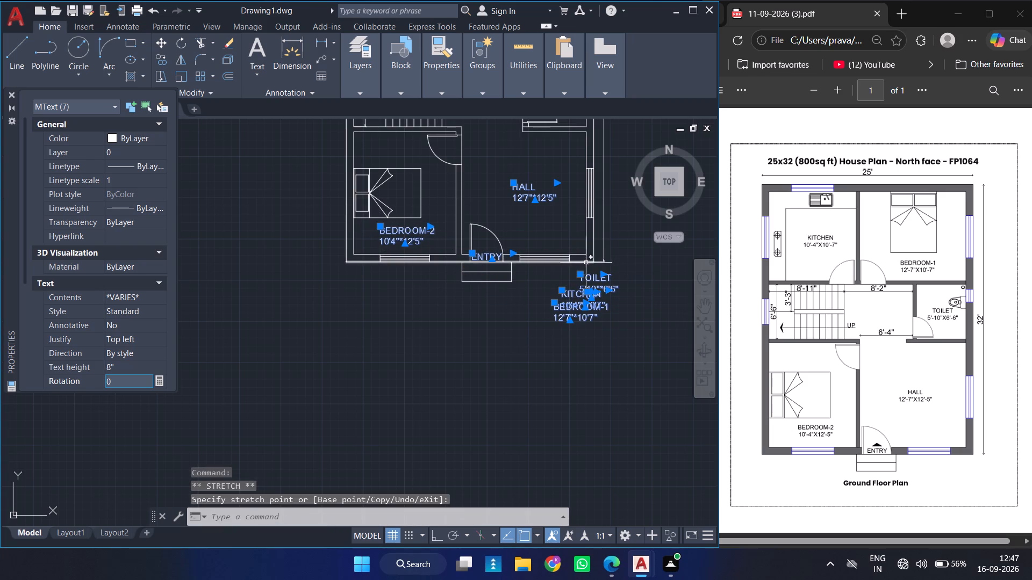
Move the KITCHEN label with its size text into the middle of the kitchen, east of the stove.
left_click(584, 273)
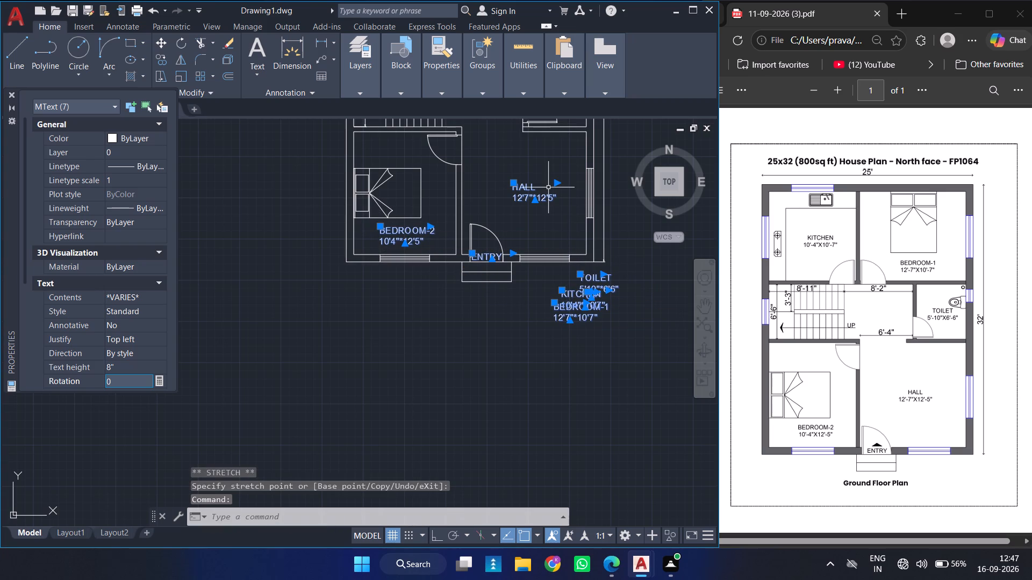
left_click(563, 293)
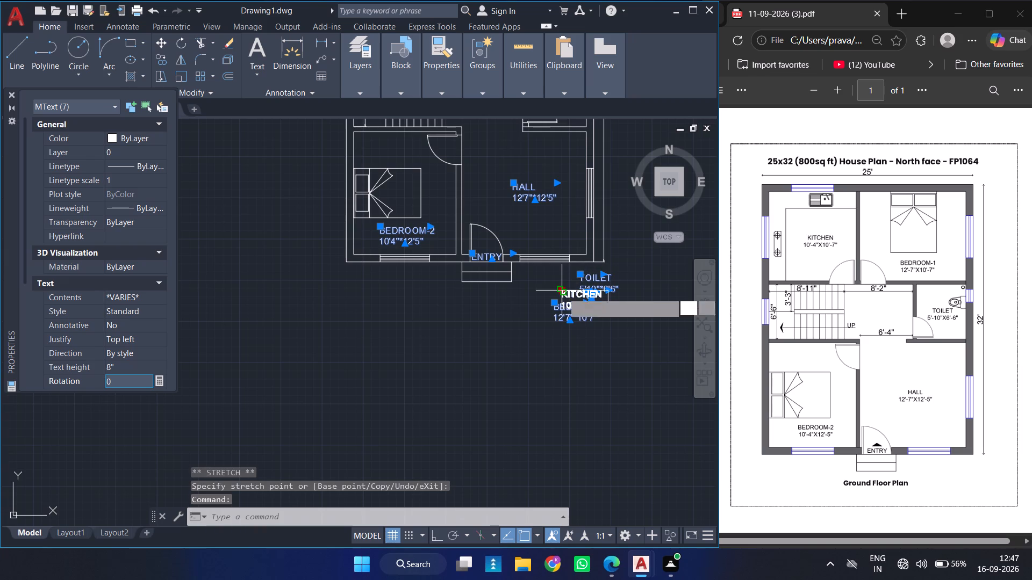
scroll(493, 198, "down", 2, "ctrl")
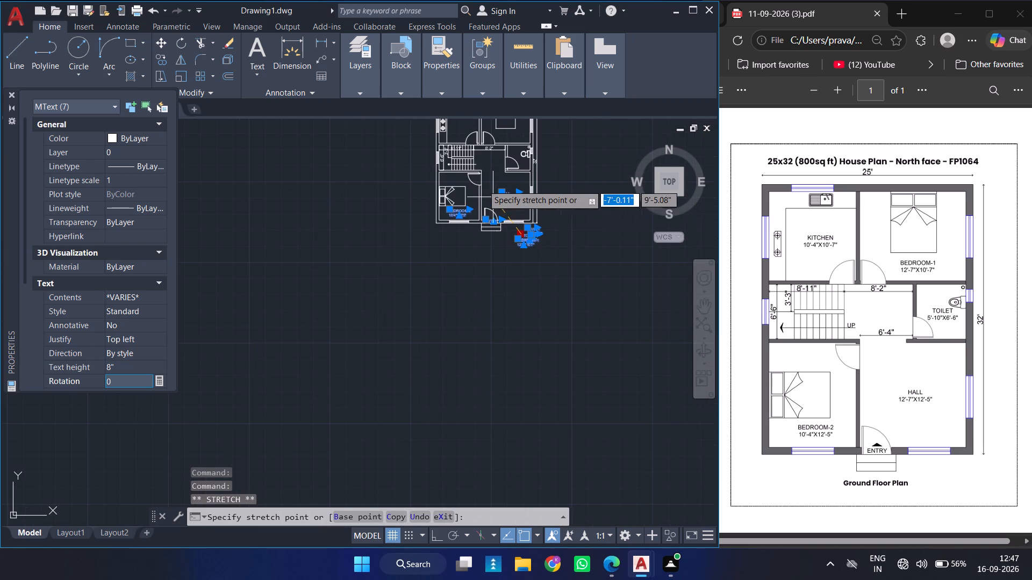
scroll(460, 136, "down", 3, "ctrl")
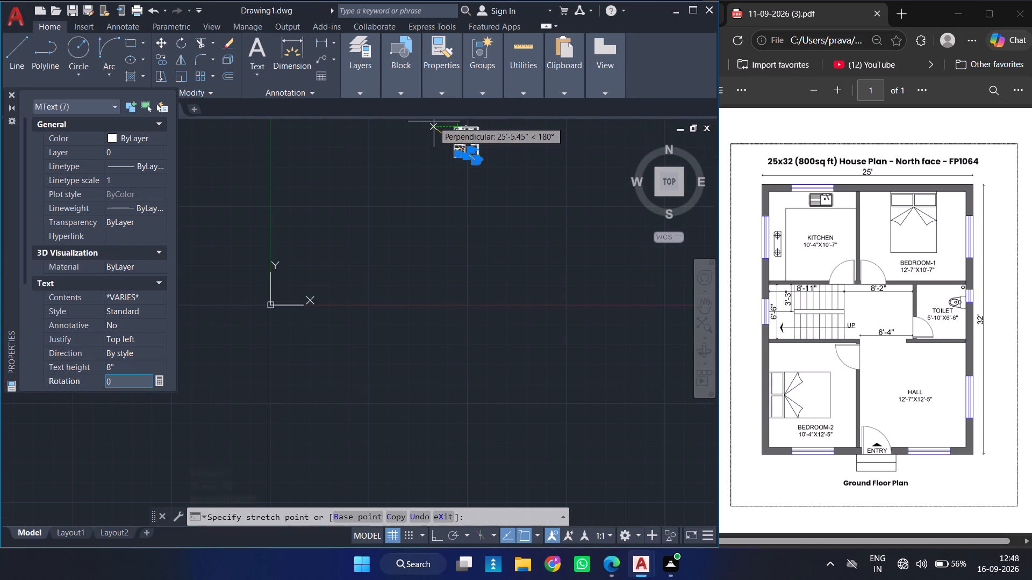
scroll(434, 121, "up", 3, "ctrl")
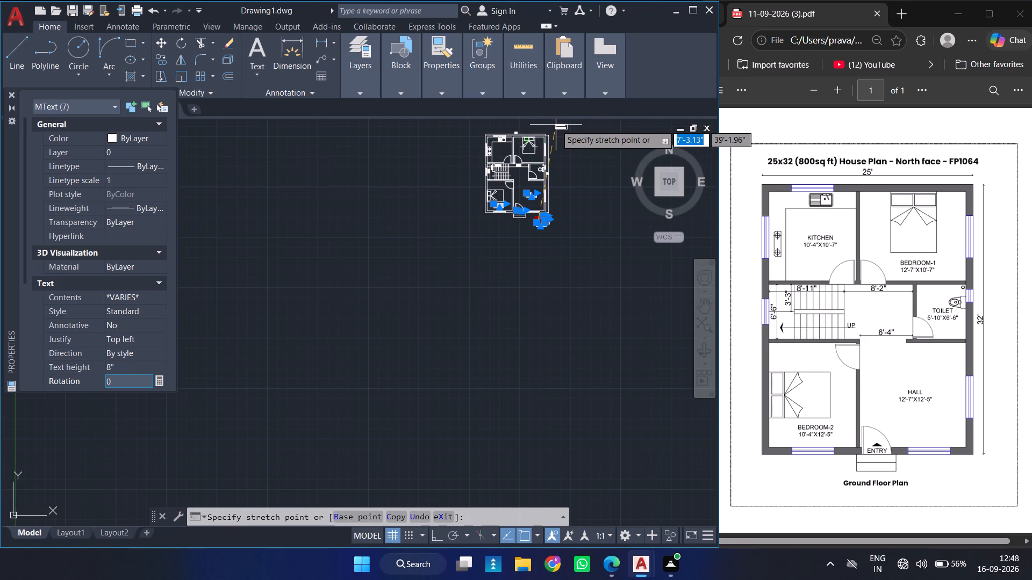
scroll(556, 125, "up", 4, "ctrl")
scroll(556, 125, "down", 2, "ctrl")
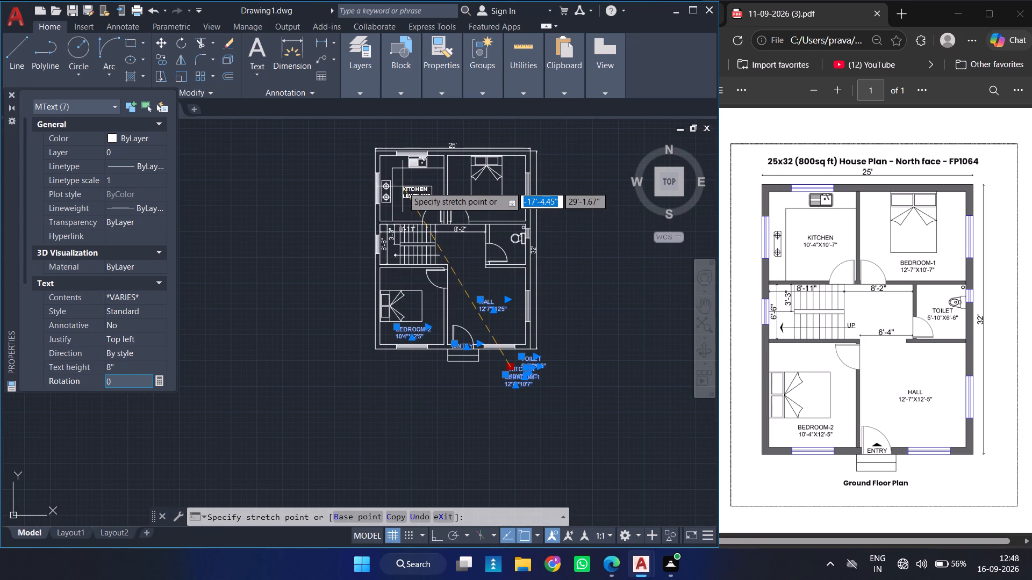
left_click(403, 186)
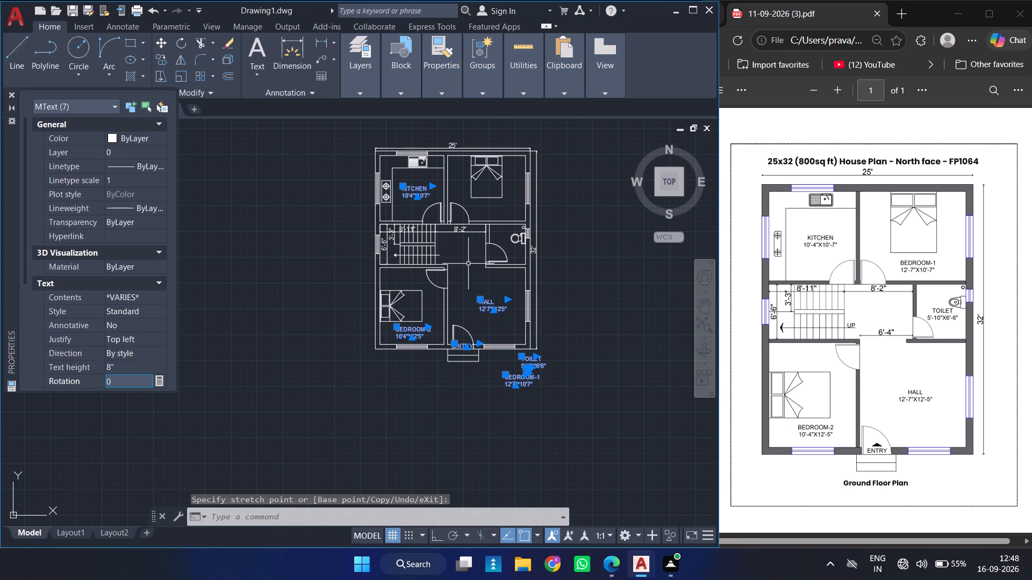
Move the BEDROOM-1 label with its size text into the northeast bedroom, just below the bed.
left_click(505, 375)
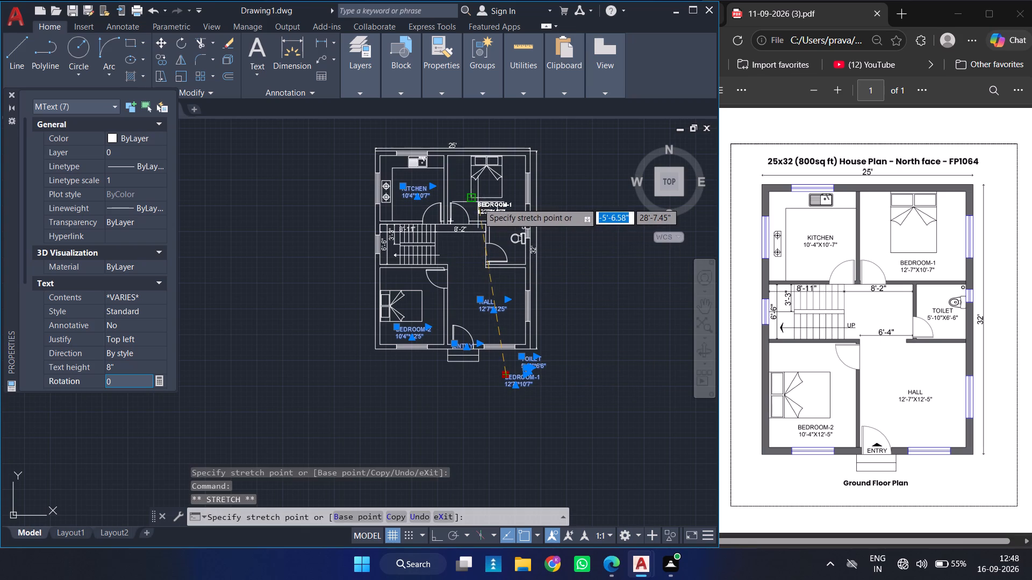
scroll(478, 206, "up", 1, "ctrl")
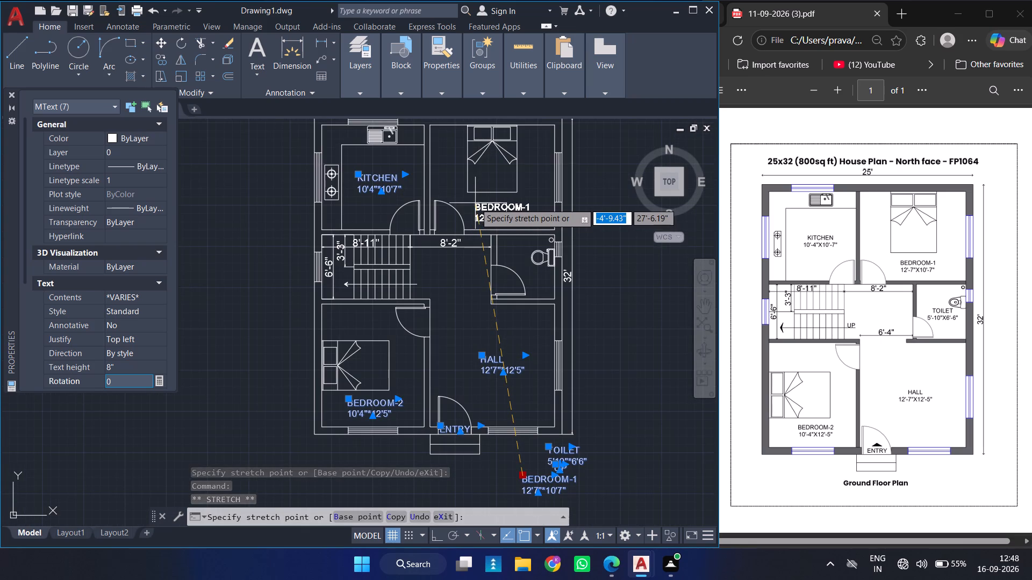
left_click(475, 202)
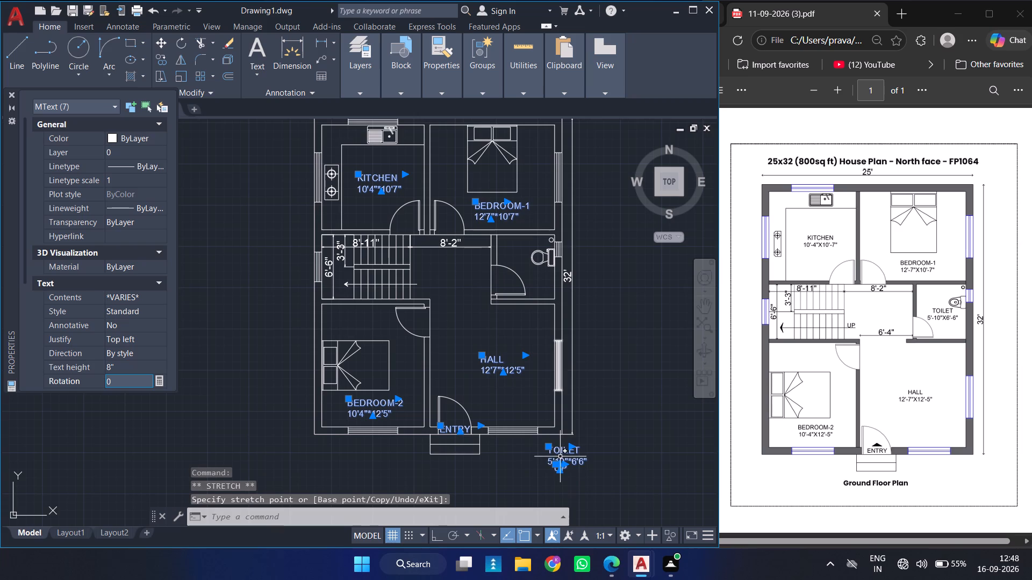
Move the TOILET label with its size text into the toilet's northwest corner, above the door swing.
left_click(549, 447)
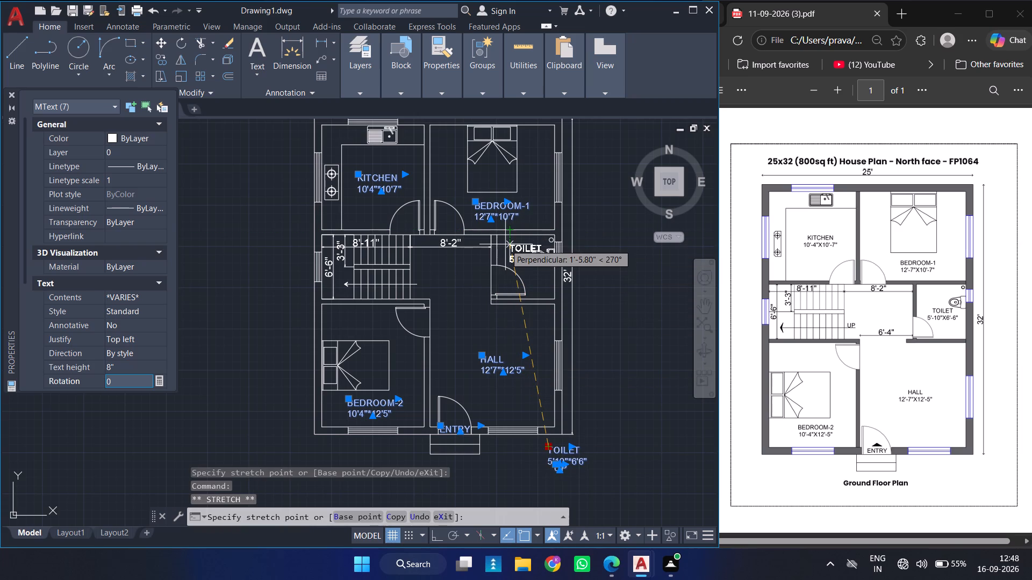
scroll(505, 244, "up", 2, "ctrl")
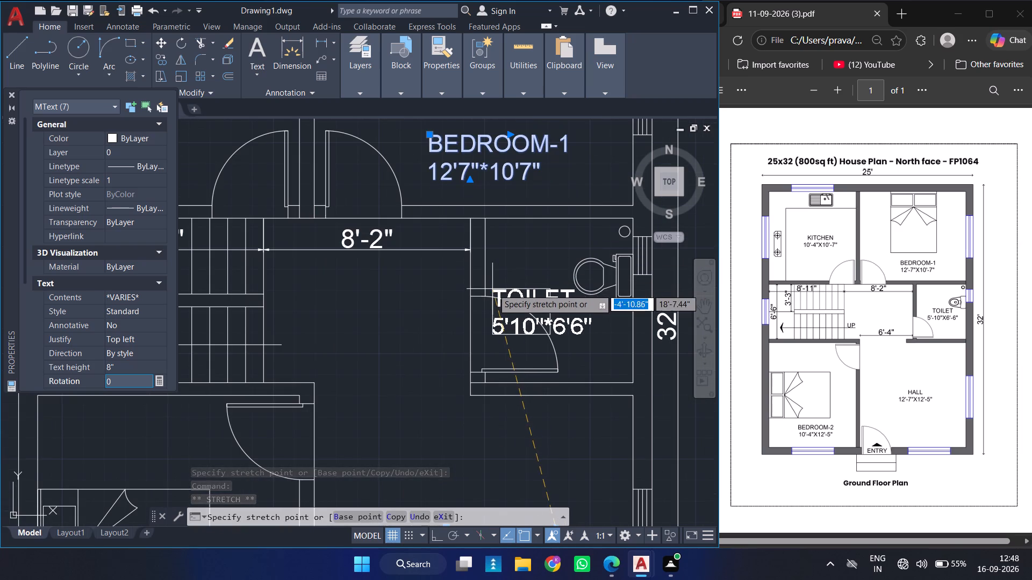
scroll(508, 301, "up", 1, "ctrl")
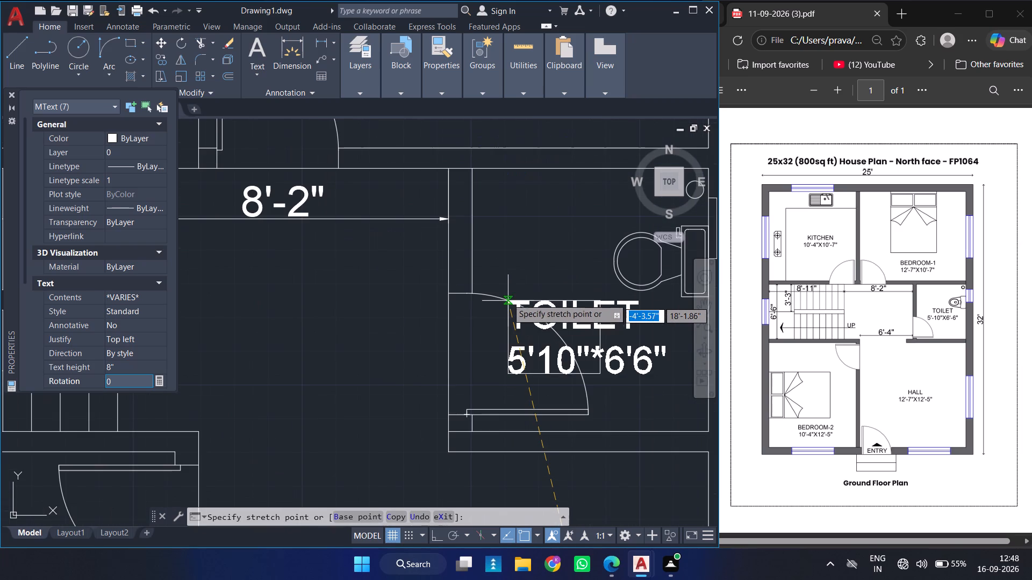
left_click(487, 191)
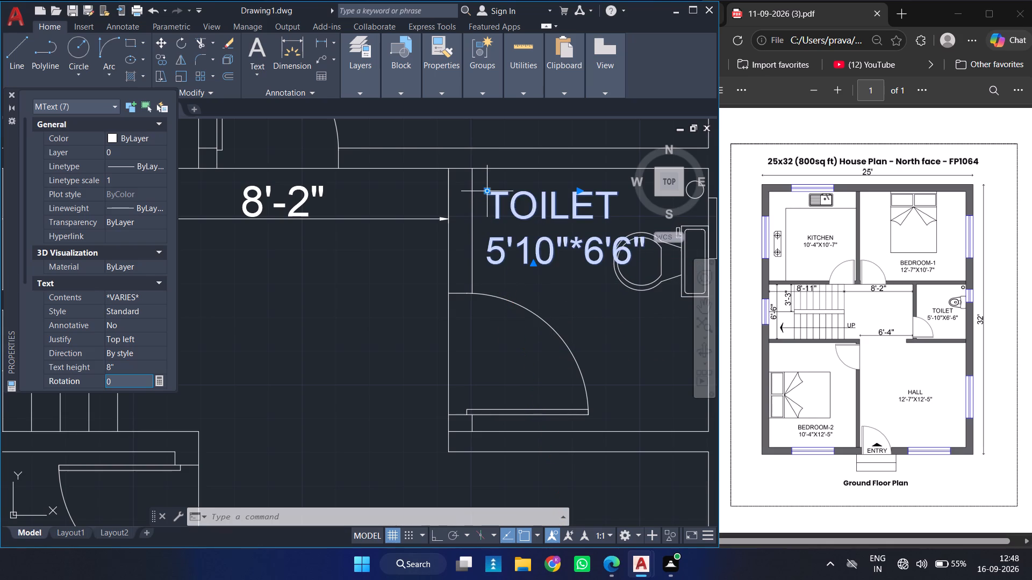
key("Escape")
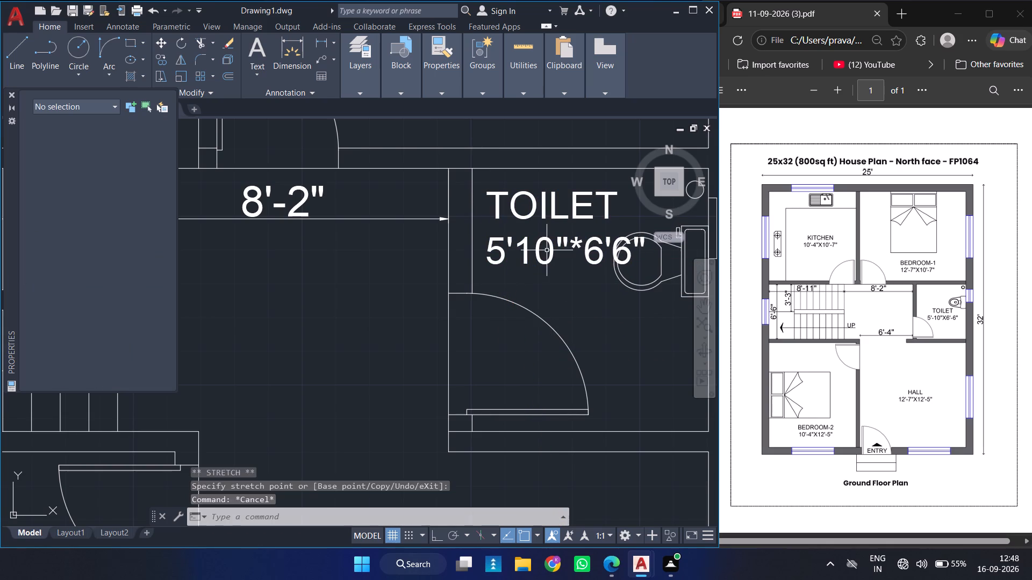
Delete the 5'10"*6'6" size line from the TOILET label, keeping only the room name.
double_click(547, 250)
double_click(547, 250)
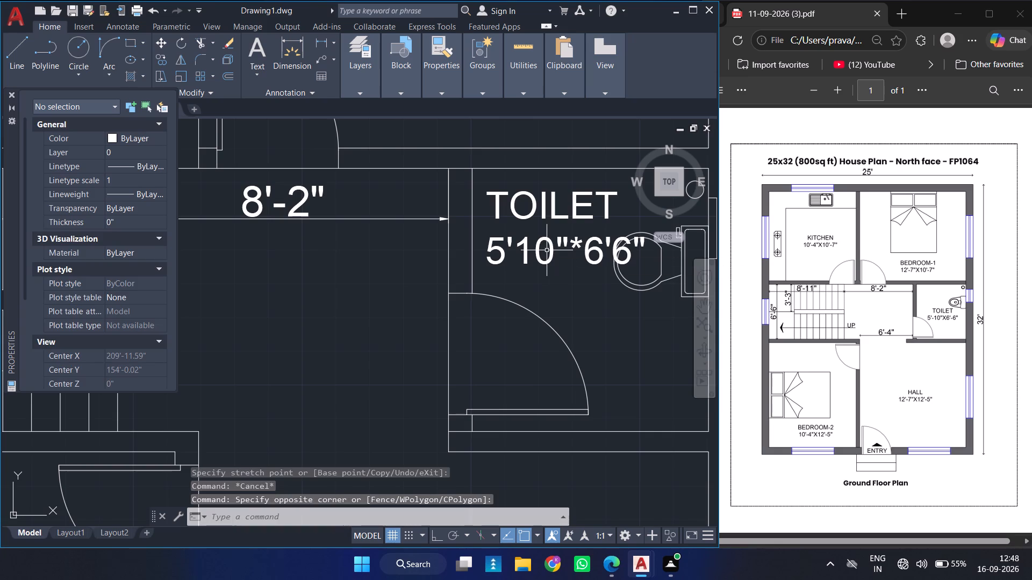
double_click(547, 250)
left_click(524, 250)
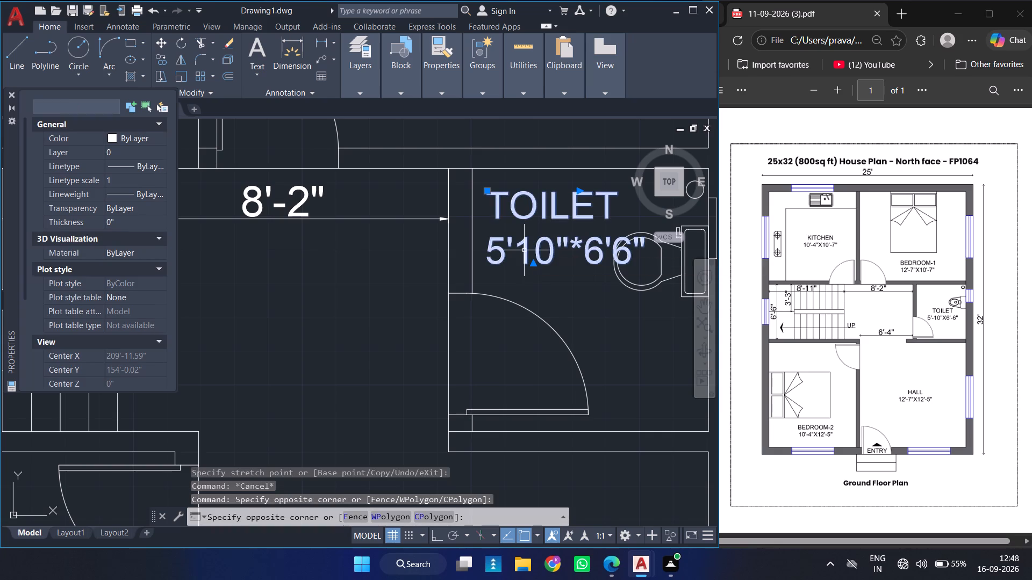
double_click(588, 239)
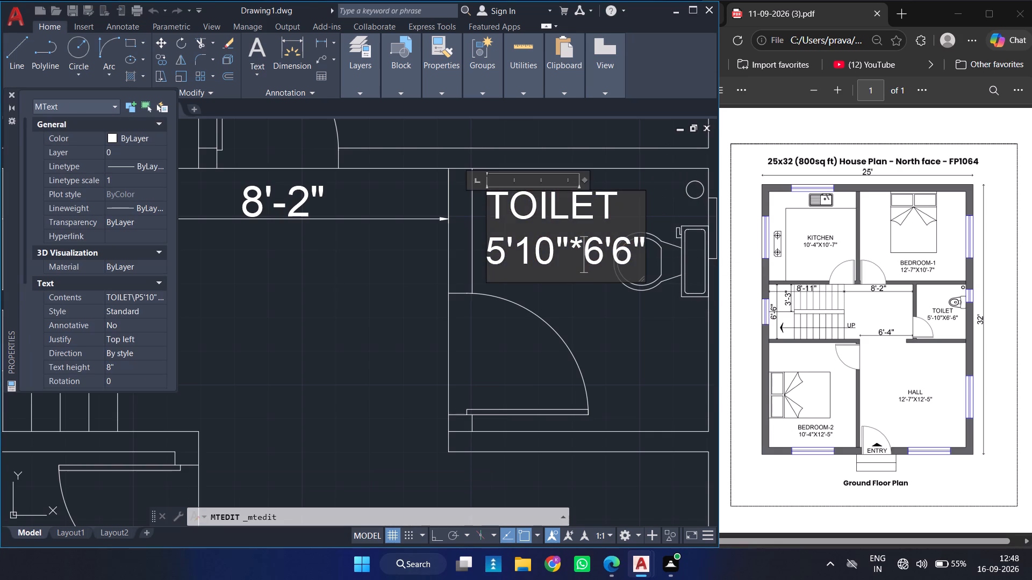
key("Right")
key("Right")
key("Right")
key("Right")
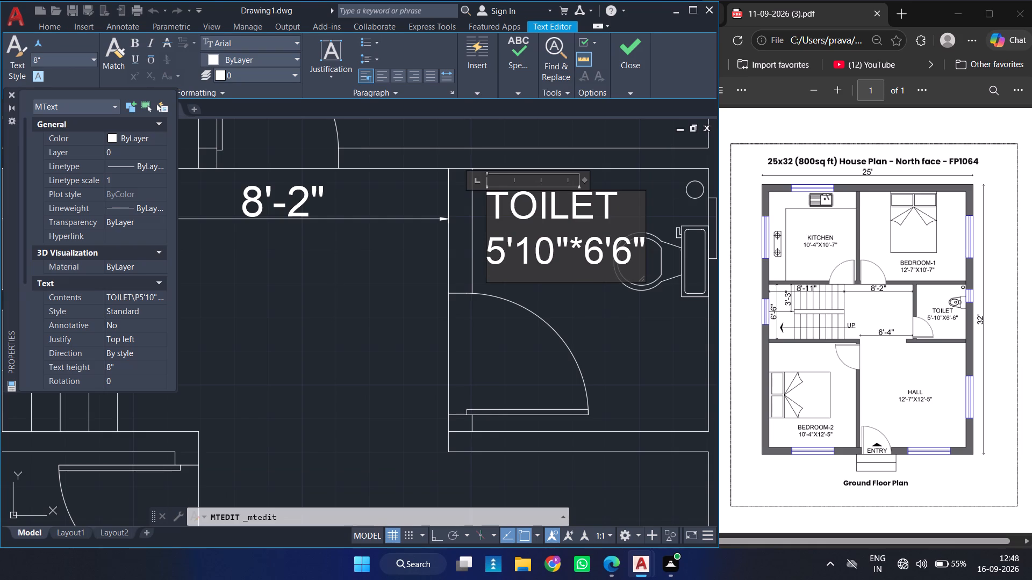
key("BackSpace")
key("BackSpace")
key("BackSpace")
key("BackSpace")
key("BackSpace")
key("BackSpace")
key("BackSpace")
key("BackSpace")
key("BackSpace")
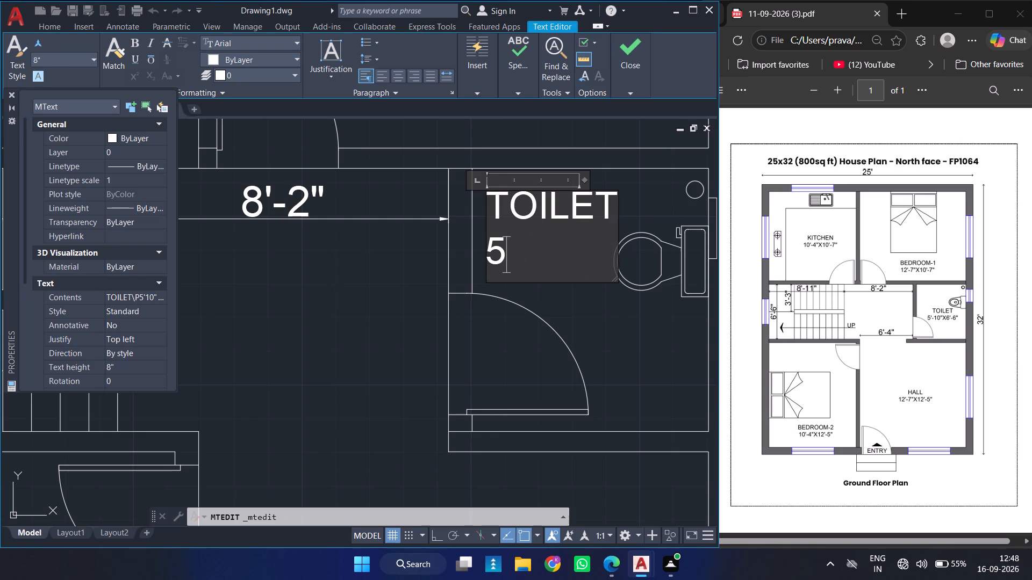
key("BackSpace")
key("BackSpace")
key("Escape")
key("Return")
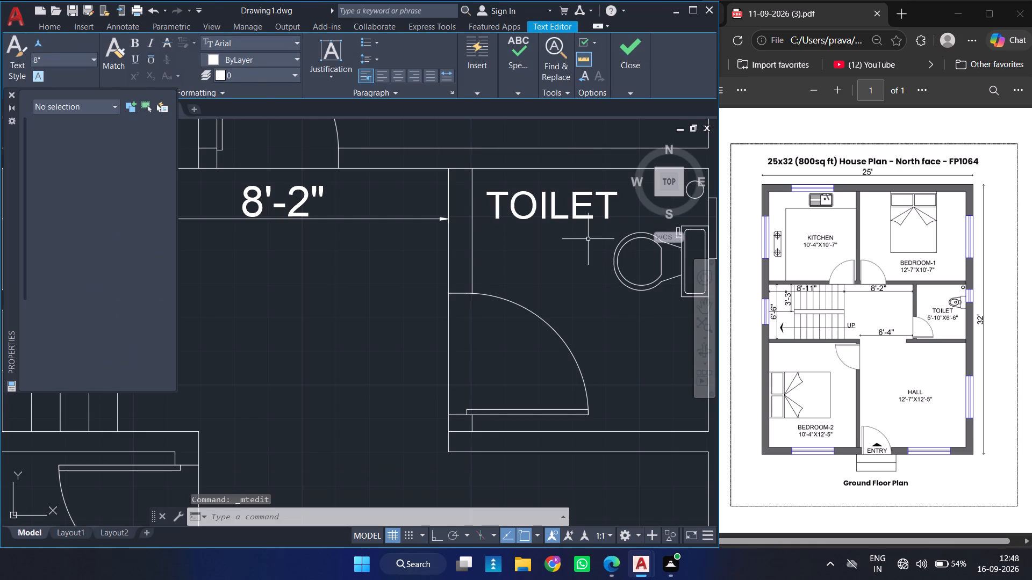
Move the UP label from outside the south wall to the east end of the staircase arrow.
scroll(284, 253, "down", 5, "ctrl")
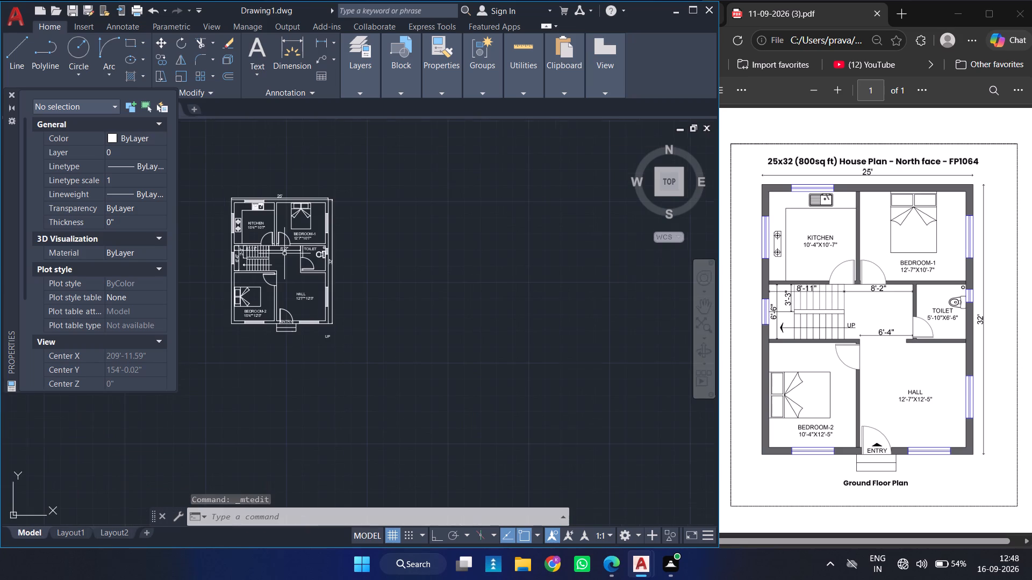
left_click(327, 336)
scroll(324, 333, "up", 4, "ctrl")
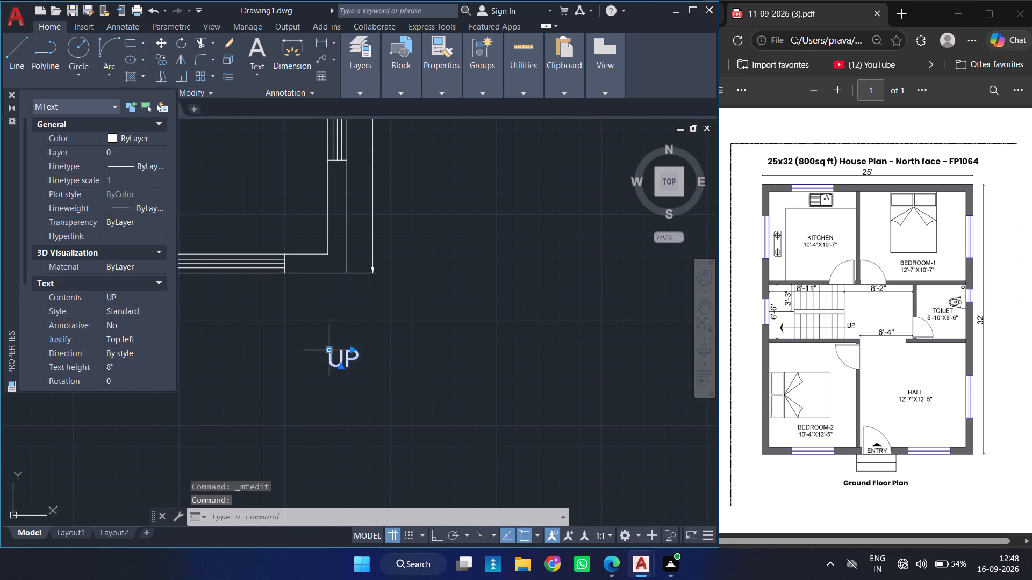
left_click(329, 350)
scroll(233, 247, "down", 3, "ctrl")
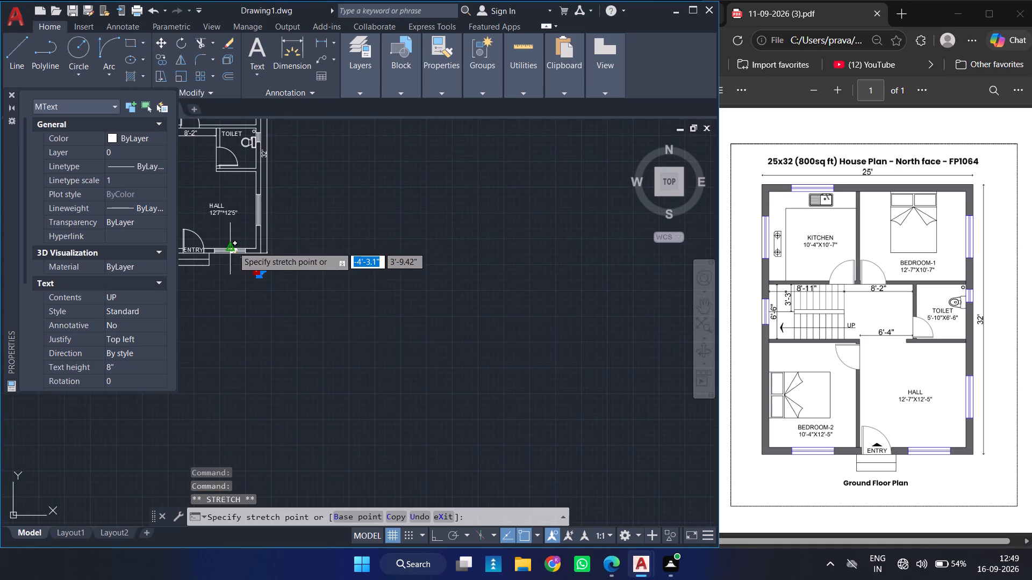
scroll(233, 247, "down", 4, "ctrl")
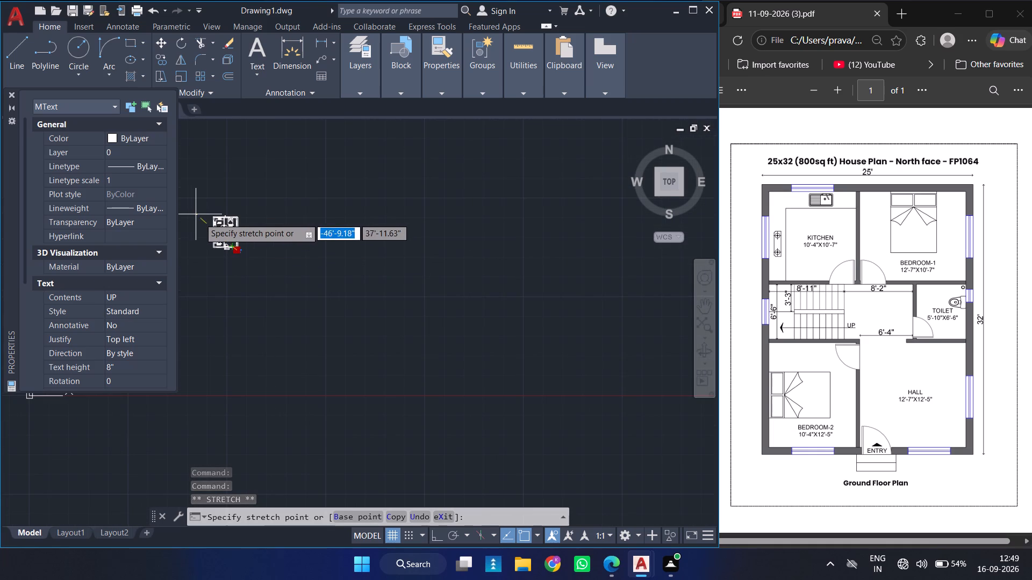
scroll(200, 219, "up", 5, "ctrl")
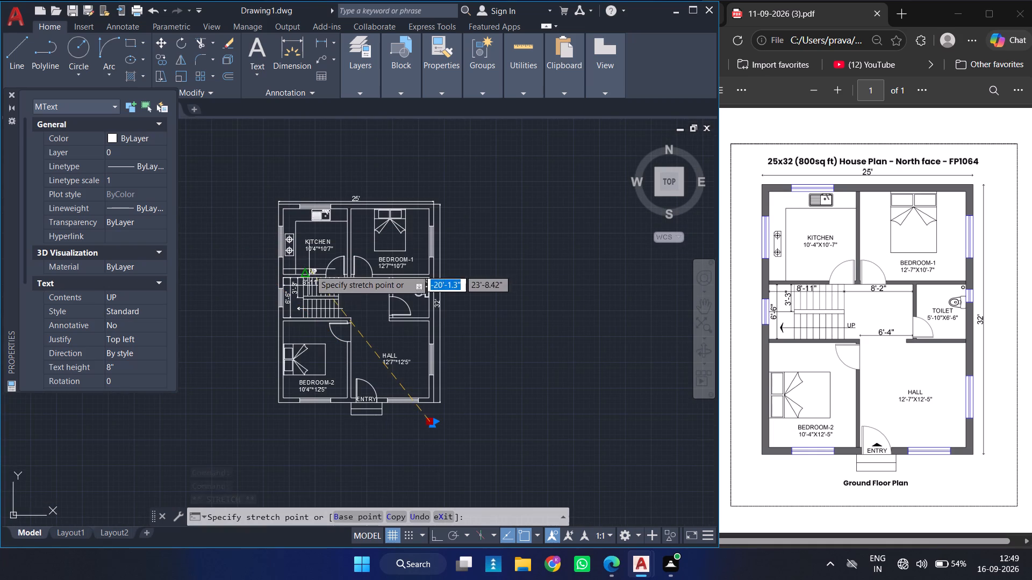
scroll(328, 295, "up", 4, "ctrl")
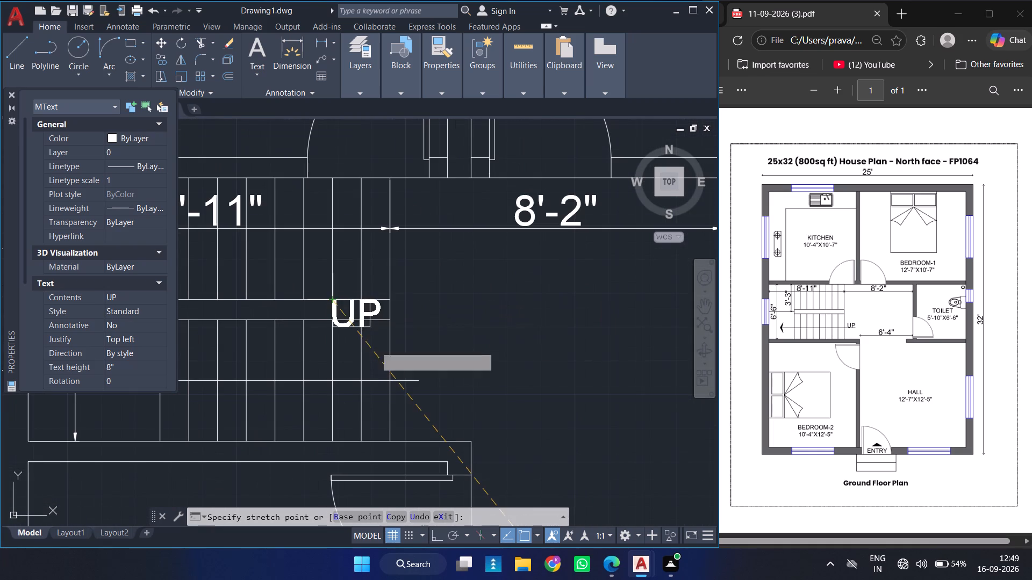
left_click(404, 389)
key("Escape")
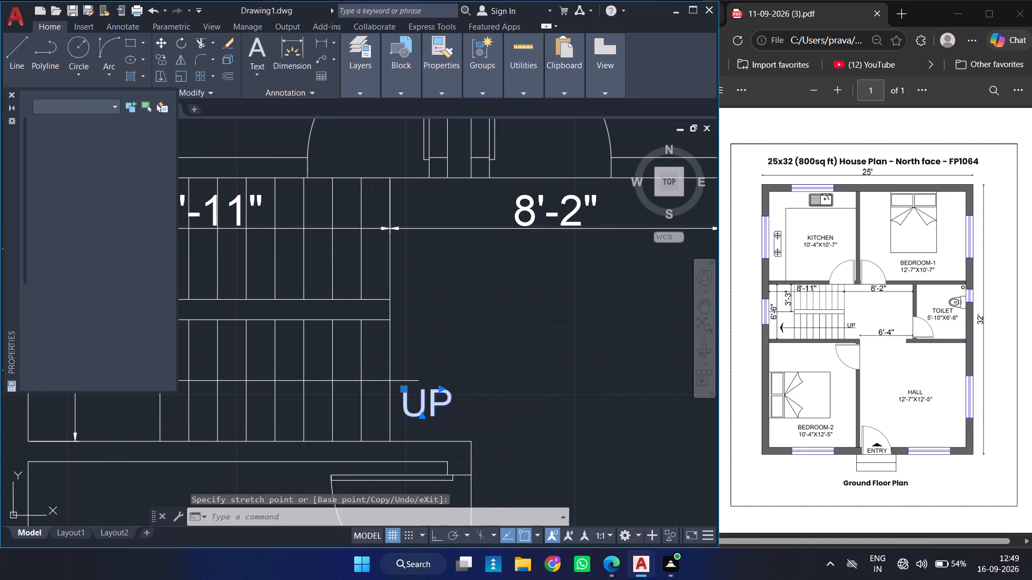
Draw a closed triangular entry arrow about 10 inches wide and 6 inches high, pointing north, just above the ENTRY label.
scroll(486, 370, "down", 2, "ctrl")
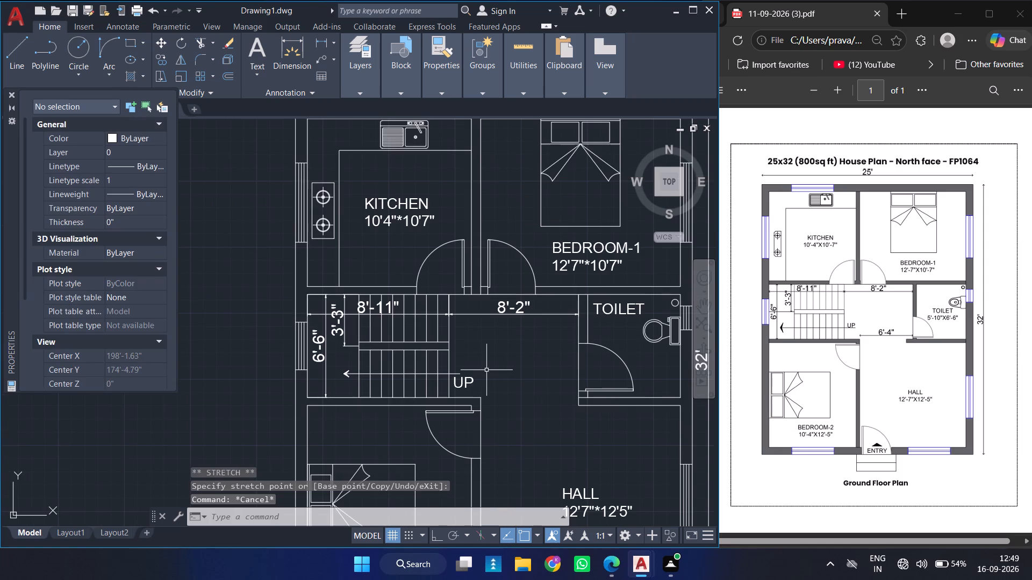
scroll(486, 370, "down", 3, "ctrl")
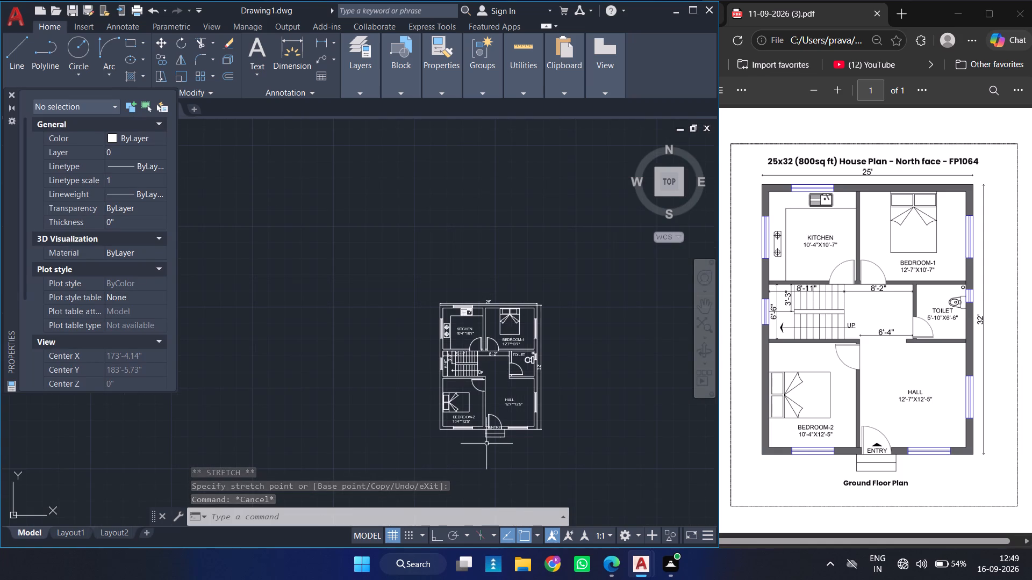
scroll(494, 427, "down", 1)
scroll(494, 427, "up", 1)
scroll(494, 427, "down", 1)
scroll(494, 427, "up", 4)
scroll(494, 427, "right", 1)
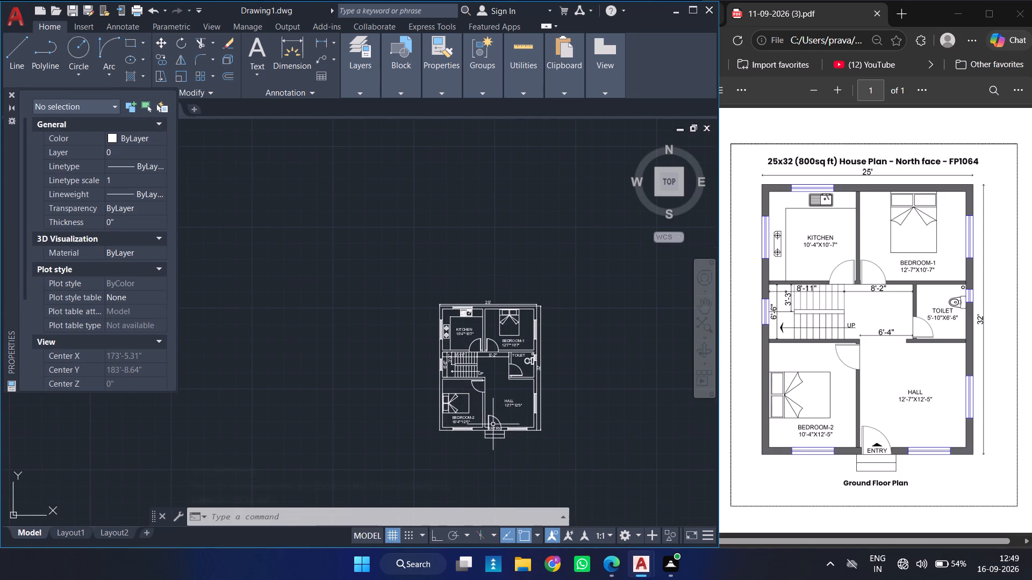
scroll(493, 425, "up", 4, "ctrl")
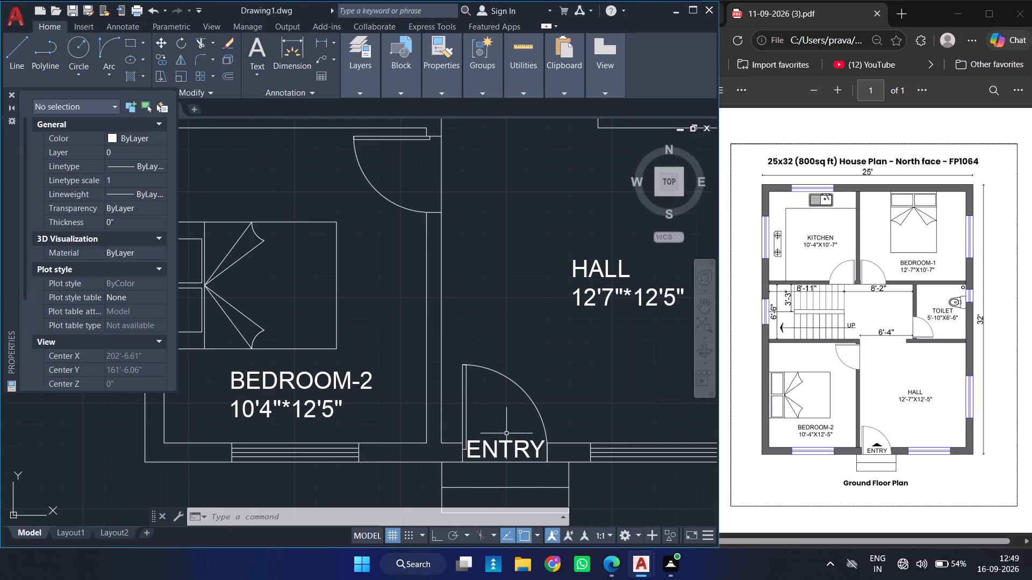
scroll(506, 433, "up", 2, "ctrl")
key("l")
key("Return")
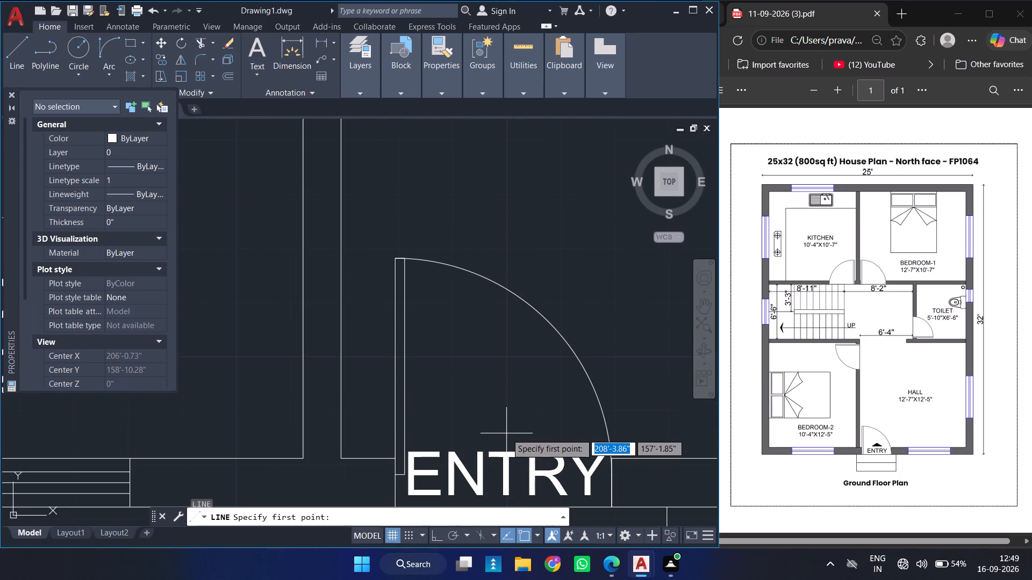
left_click(477, 429)
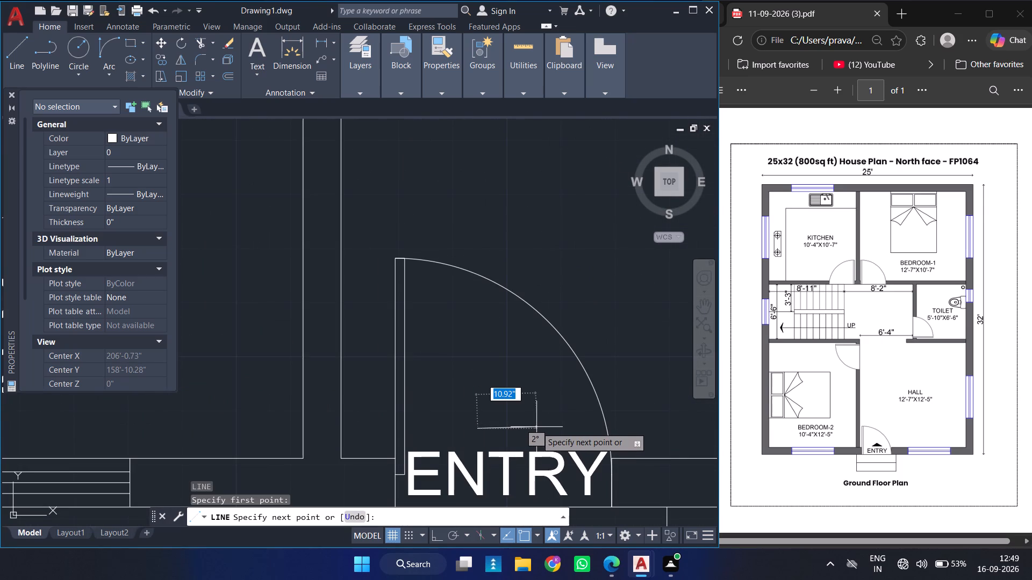
key("F8")
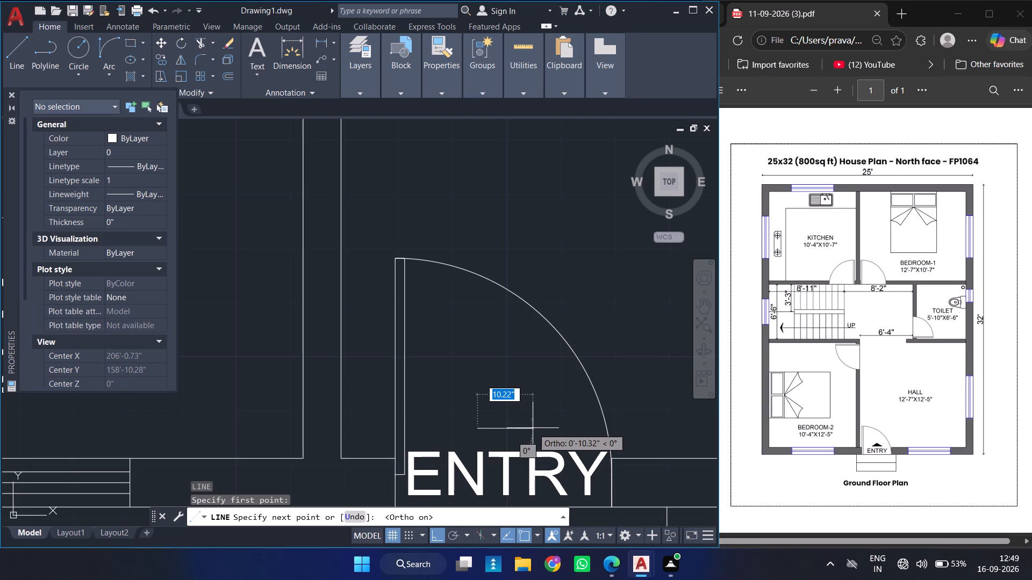
left_click(531, 427)
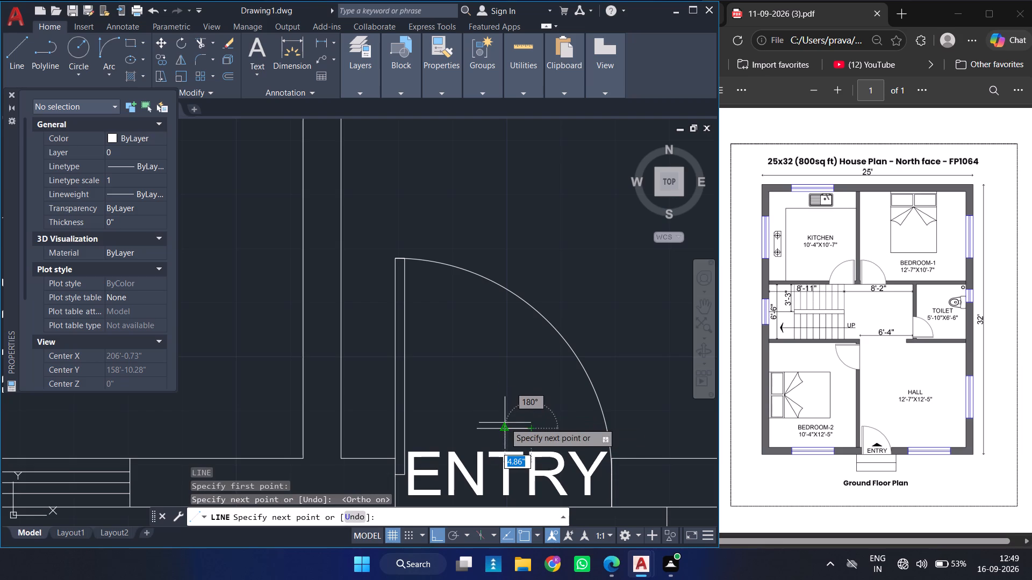
key("F8")
left_click(502, 395)
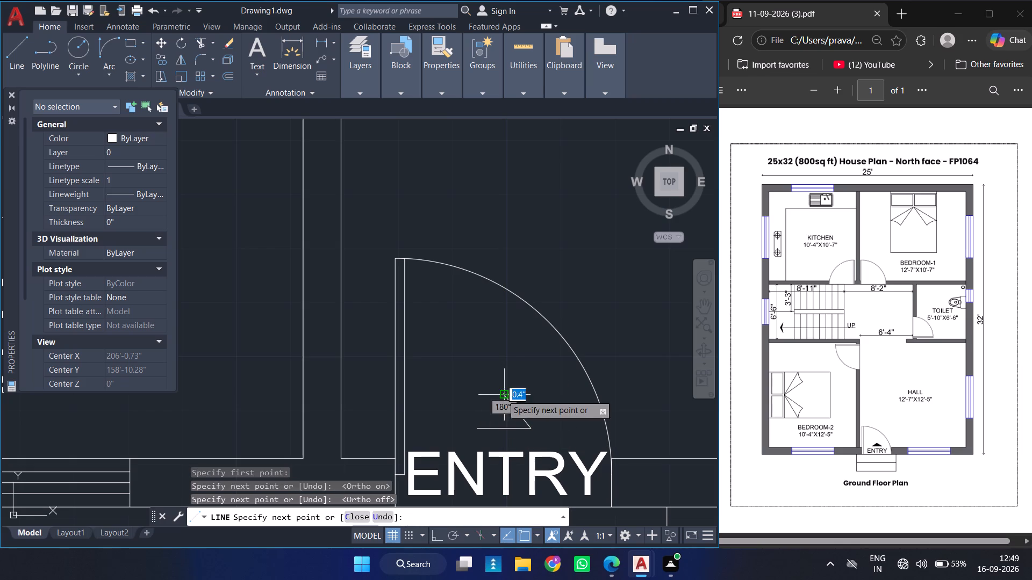
left_click(479, 430)
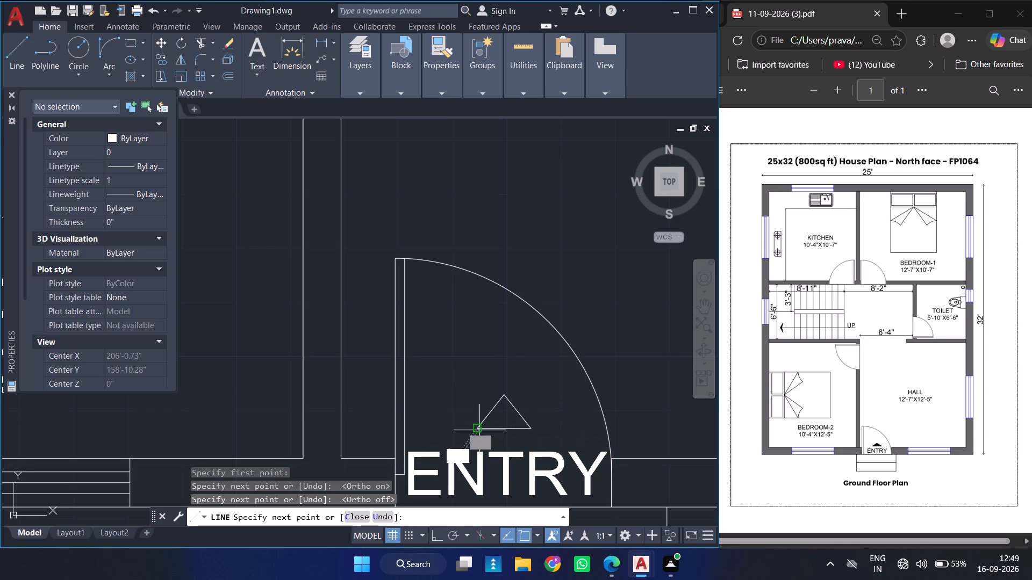
key("Escape")
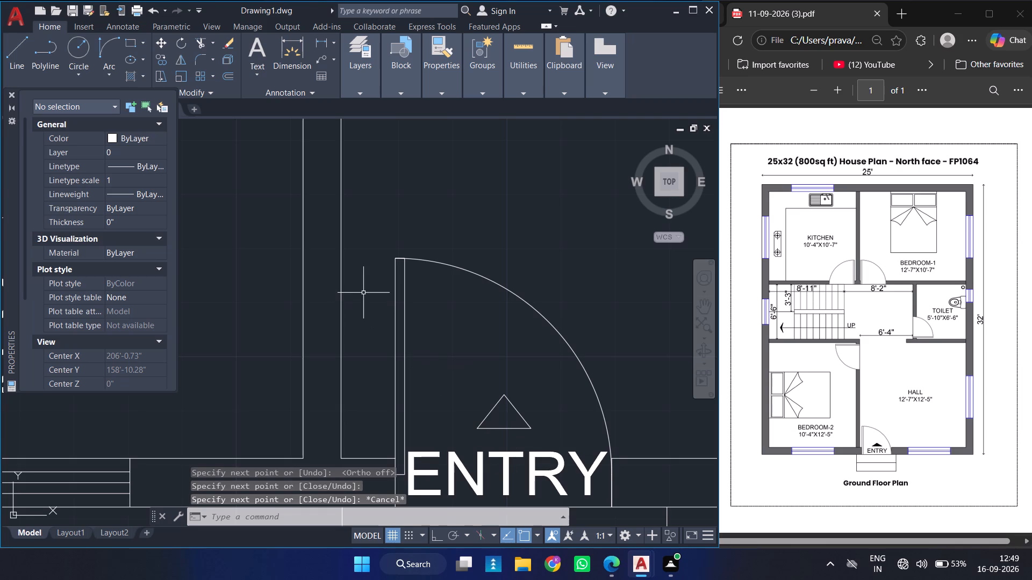
Fill the triangular entry arrow above the ENTRY label with a Solid hatch.
left_click(131, 81)
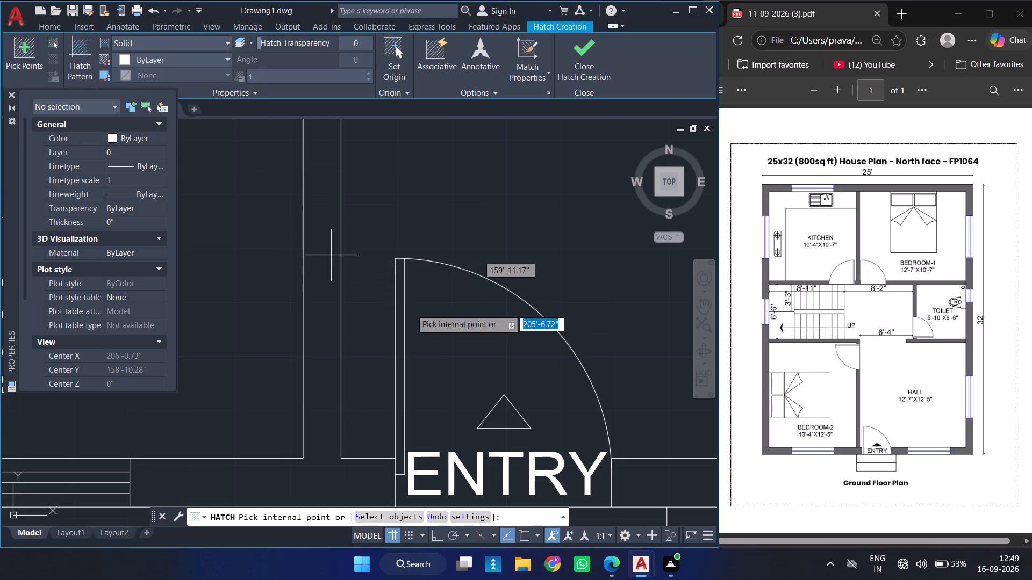
left_click(507, 410)
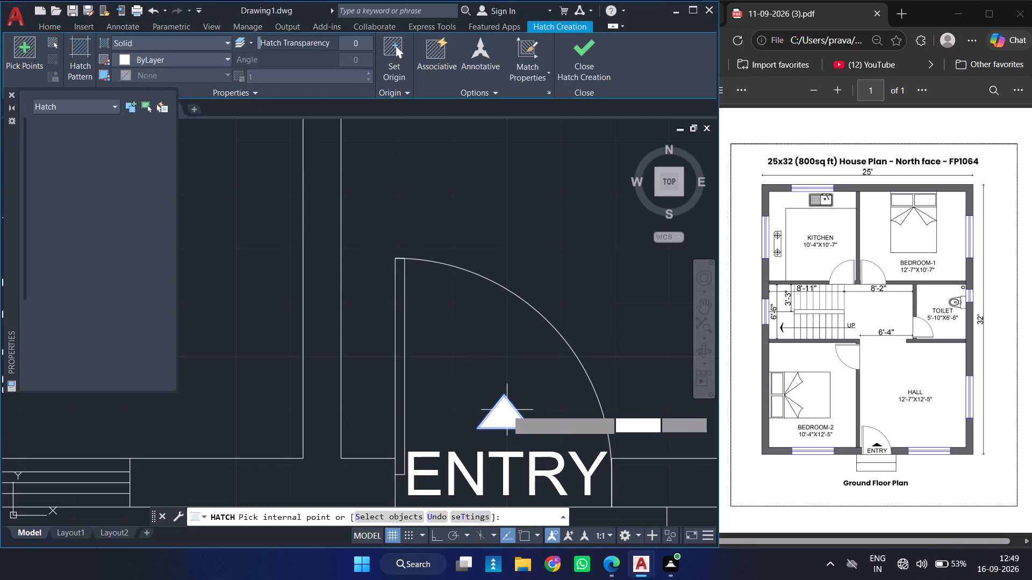
key("Escape")
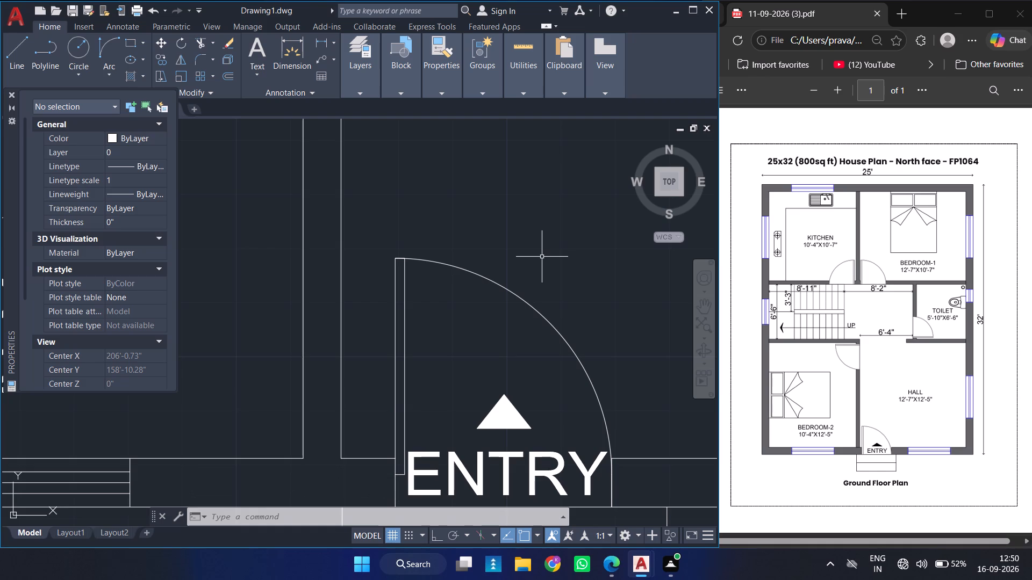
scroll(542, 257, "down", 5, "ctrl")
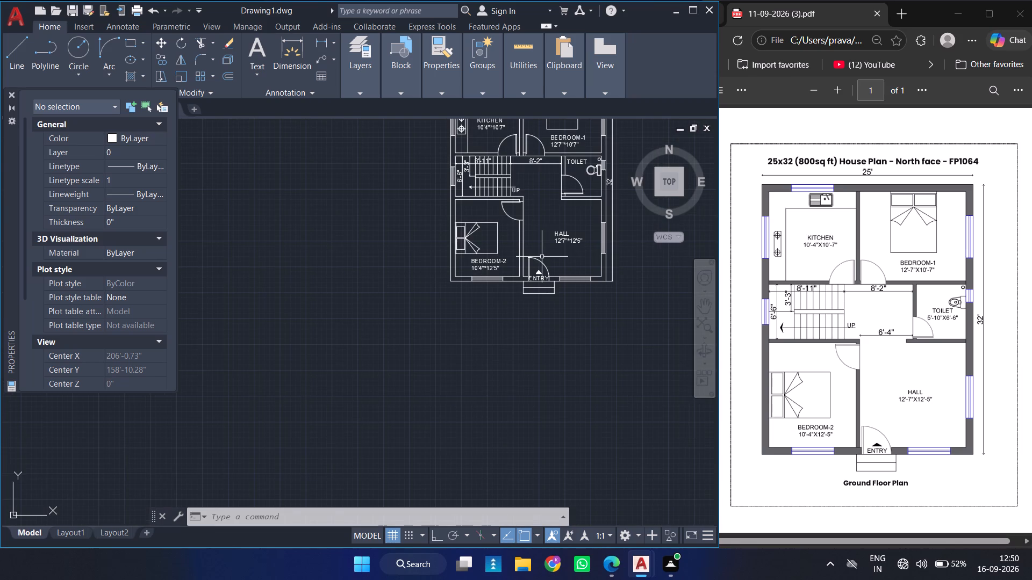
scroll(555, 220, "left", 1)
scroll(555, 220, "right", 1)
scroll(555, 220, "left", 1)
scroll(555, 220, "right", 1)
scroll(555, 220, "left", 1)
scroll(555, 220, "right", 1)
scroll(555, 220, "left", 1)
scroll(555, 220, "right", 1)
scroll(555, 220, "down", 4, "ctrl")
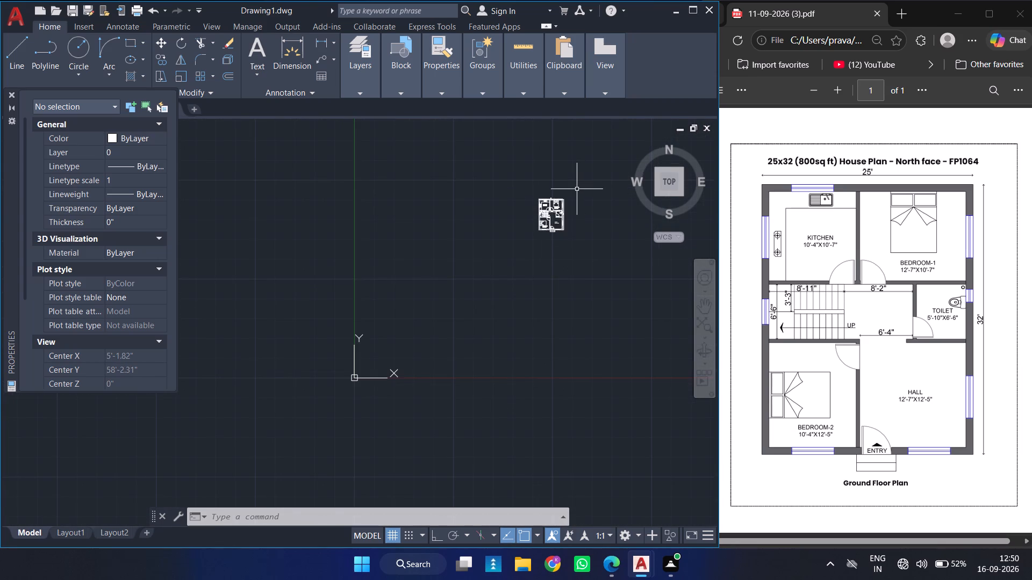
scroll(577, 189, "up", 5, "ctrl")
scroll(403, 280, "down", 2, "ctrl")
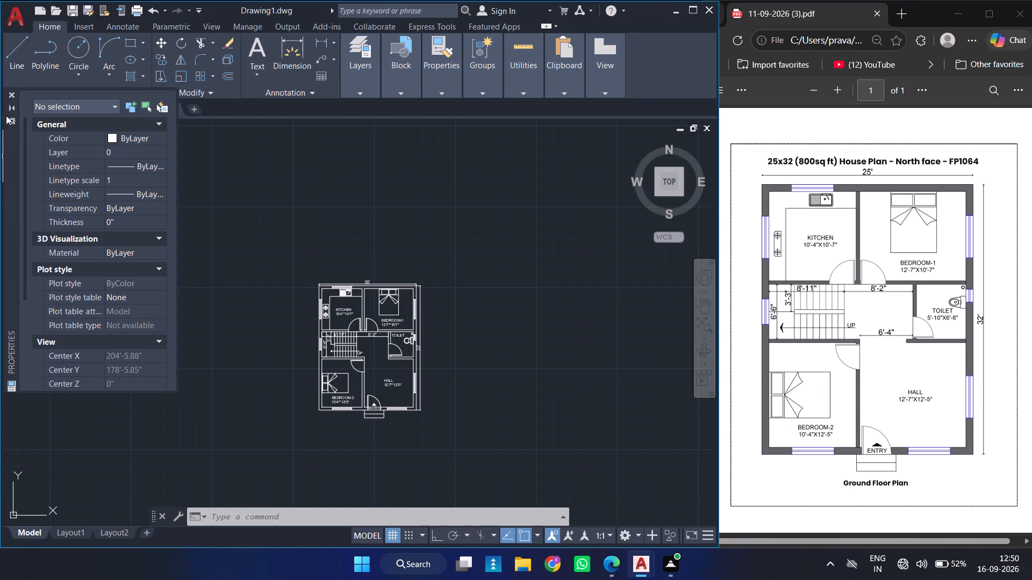
Close the Properties palette.
left_click(10, 92)
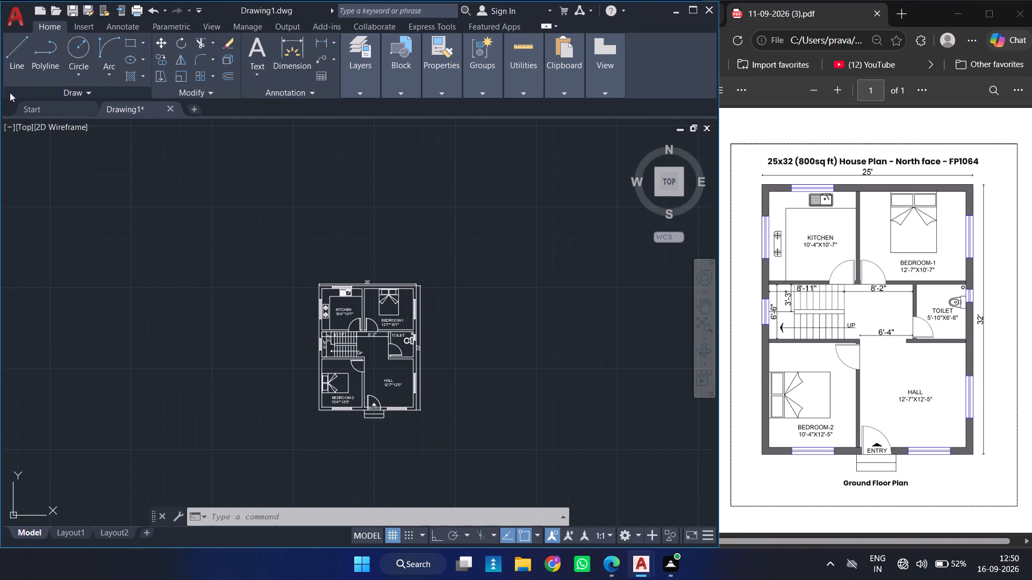
Save the drawing as GF NORTH in the chukku's exercises folder on the Desktop.
key("ctrl+s")
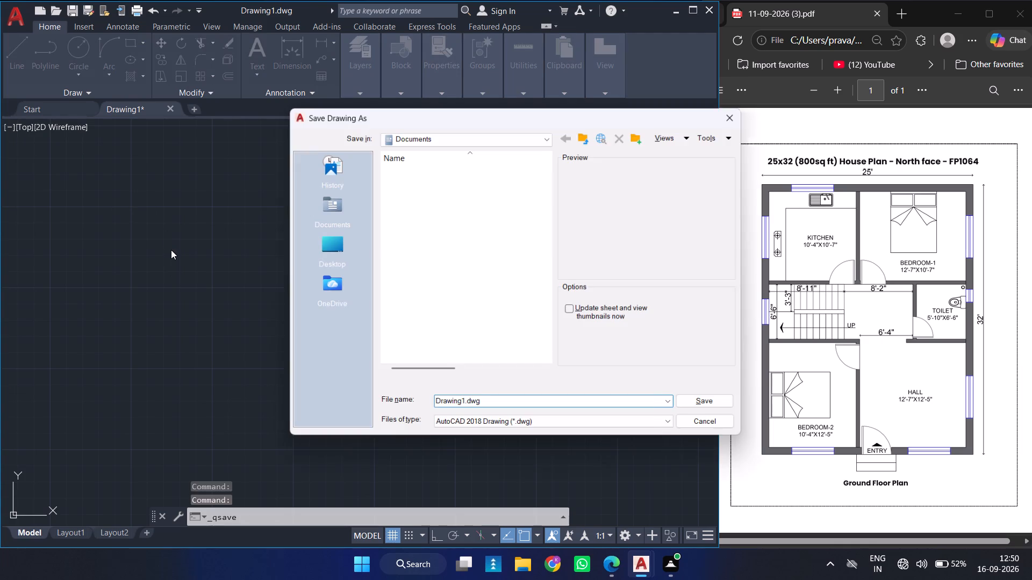
left_click(328, 256)
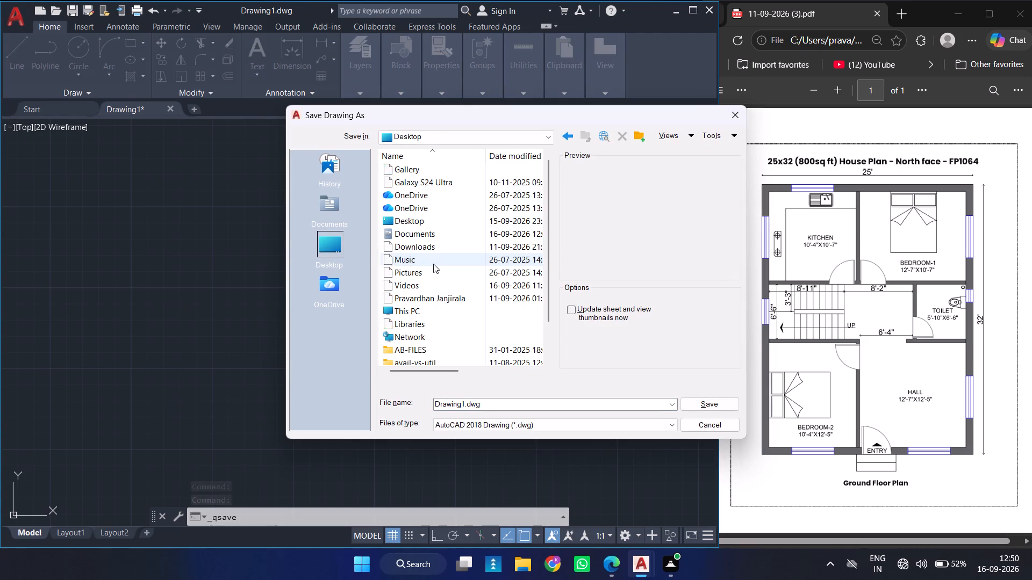
scroll(447, 299, "down", 6)
scroll(447, 299, "up", 1)
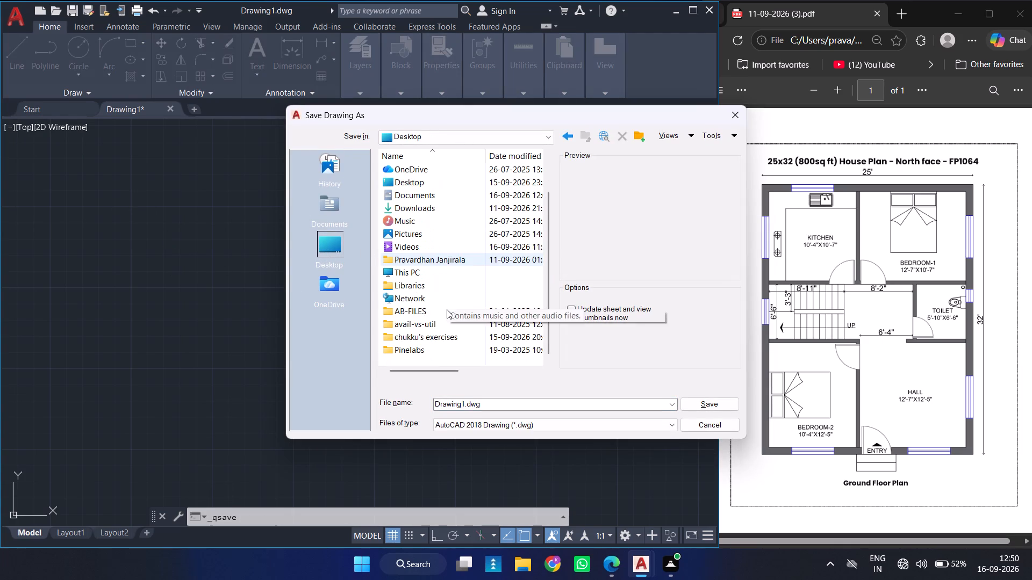
double_click(445, 332)
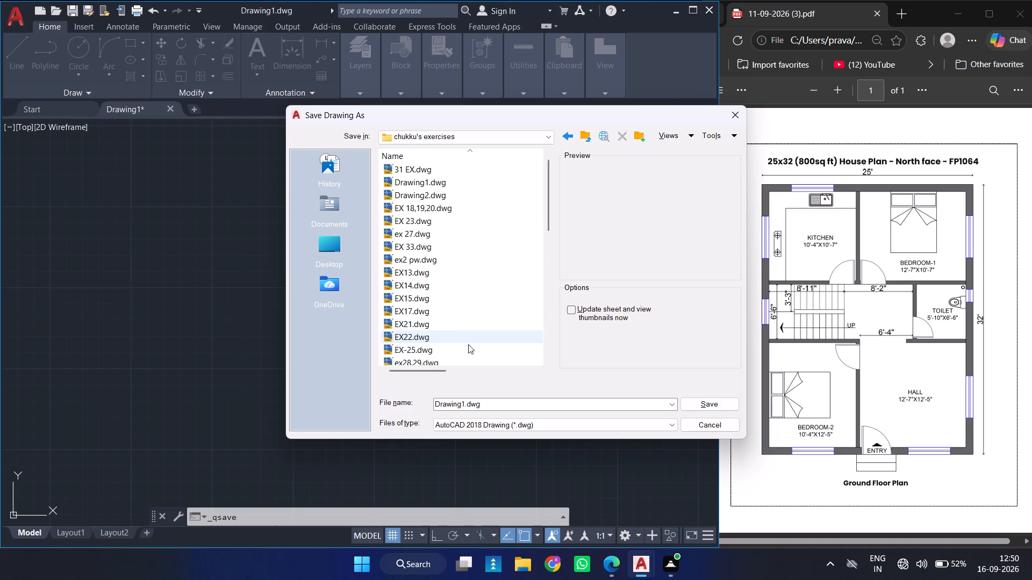
left_click(488, 405)
key("BackSpace")
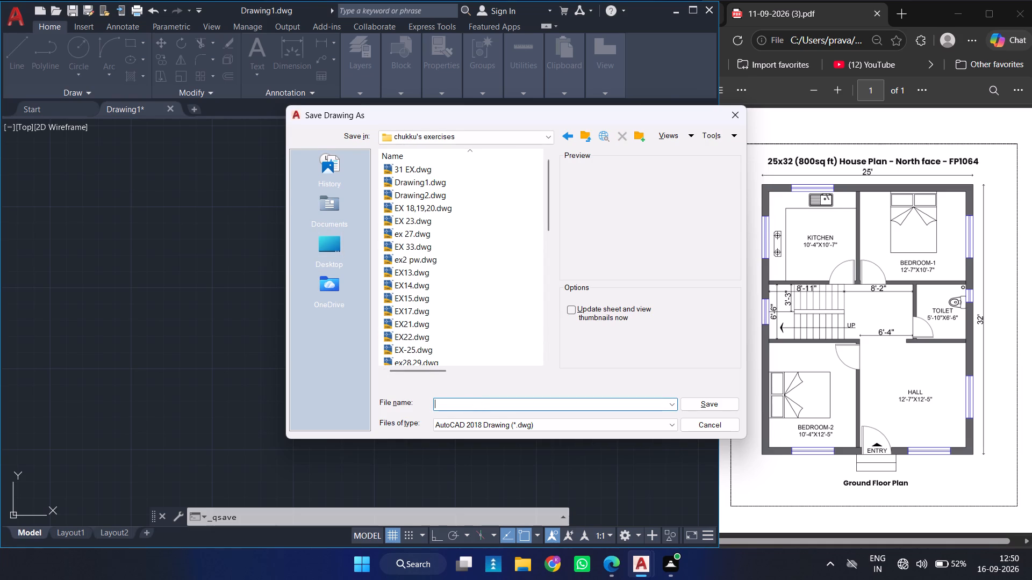
type("GF N")
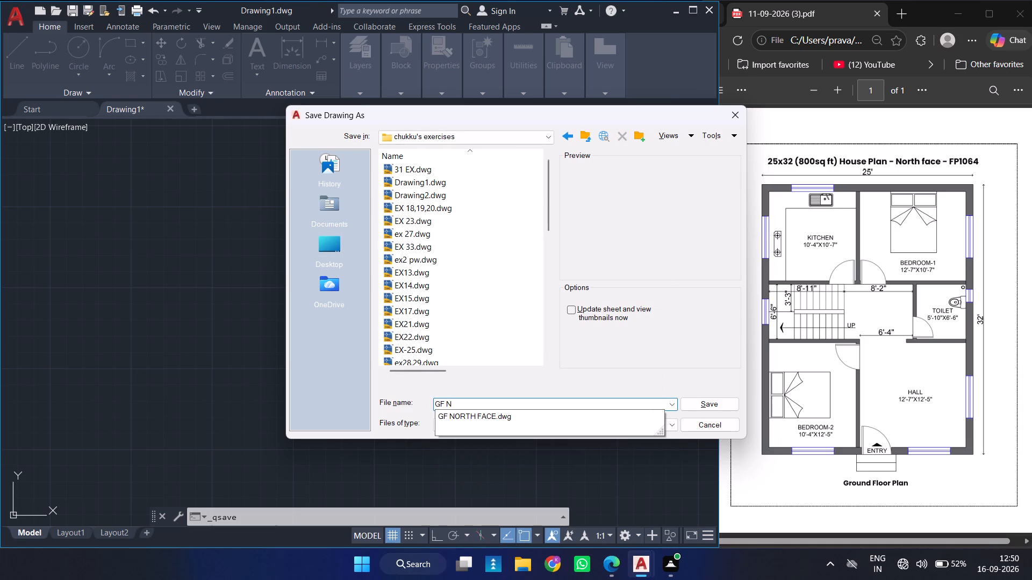
key("BackSpace")
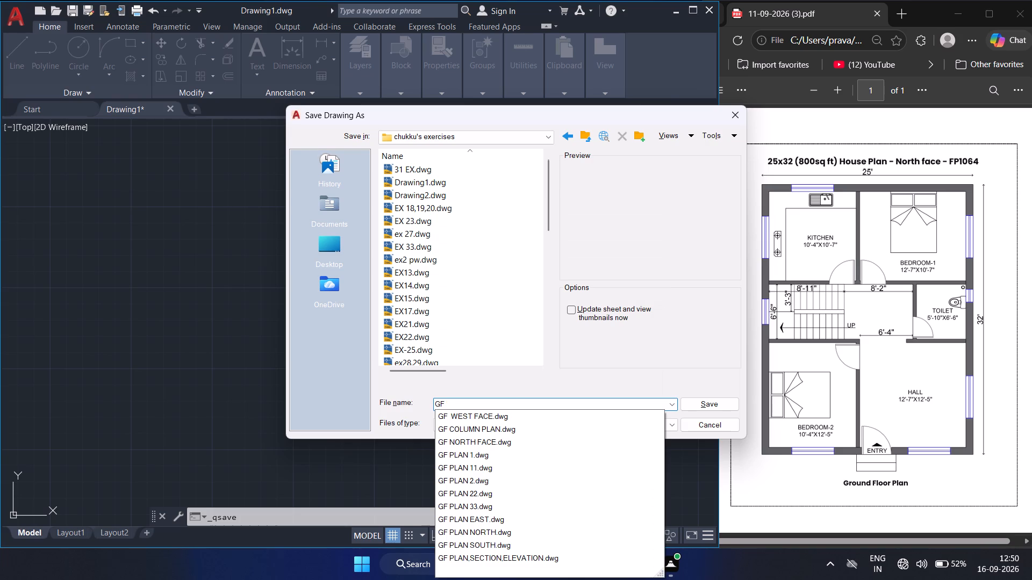
type("NO")
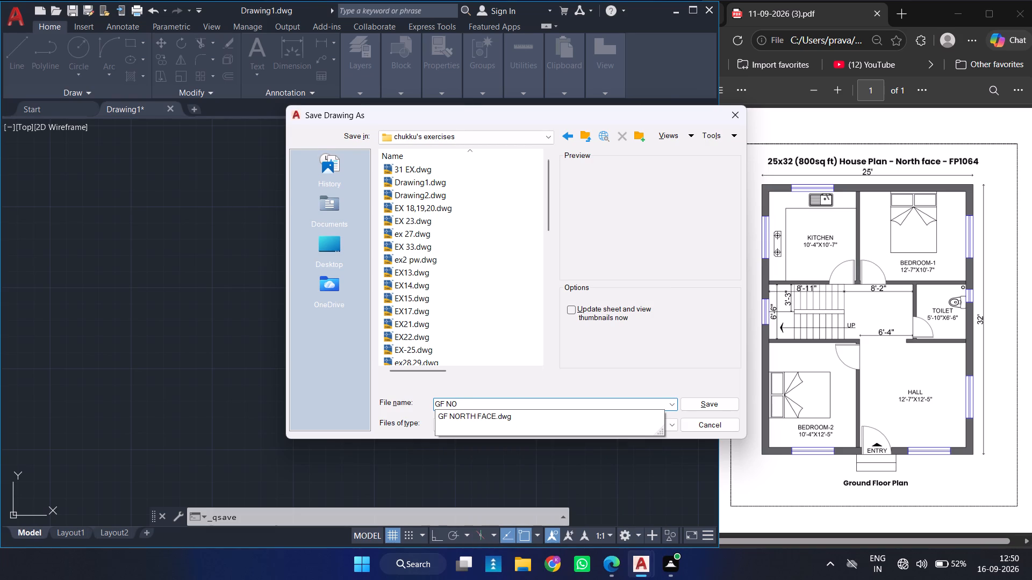
type("RTH")
key("Escape")
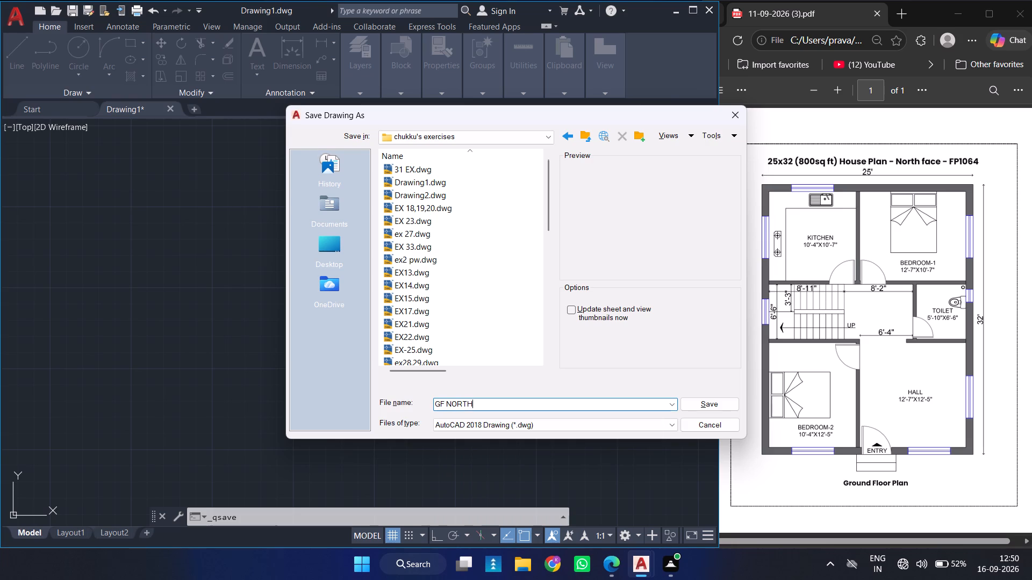
key("Return")
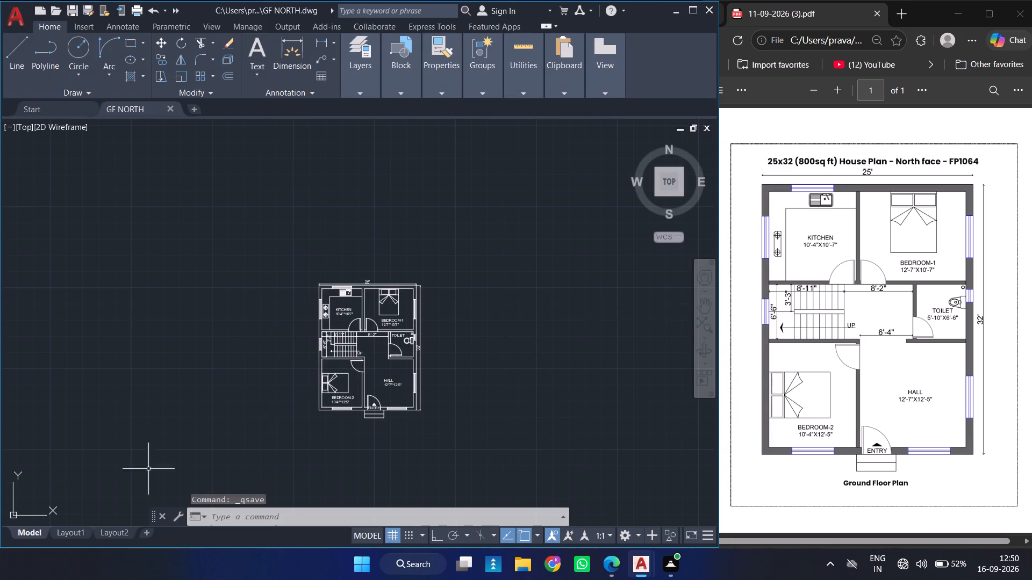
Open Layout1, dismiss the web and mobile tip, and delete the layout's existing viewport showing the plan.
left_click(74, 532)
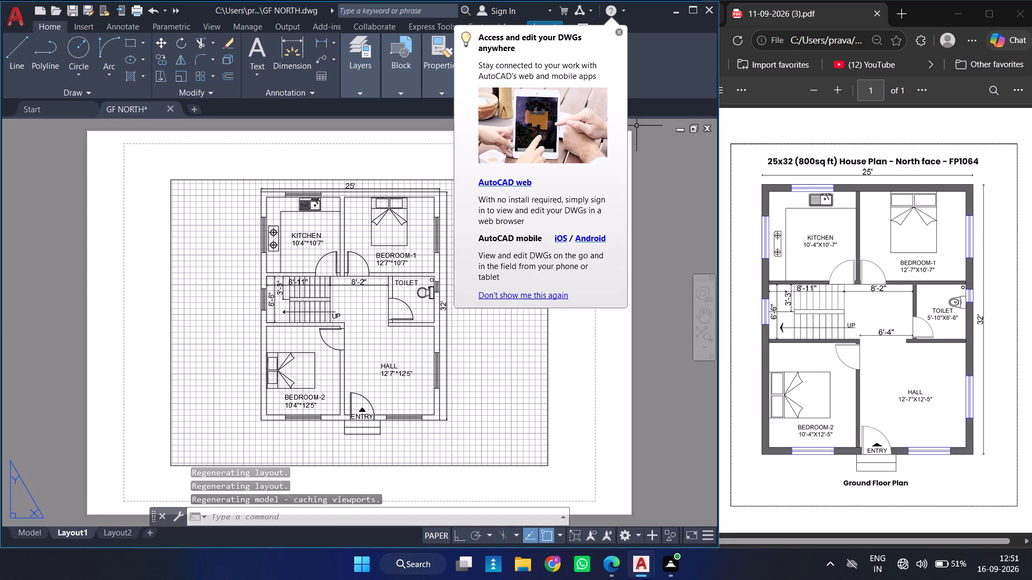
left_click(619, 31)
left_click(606, 142)
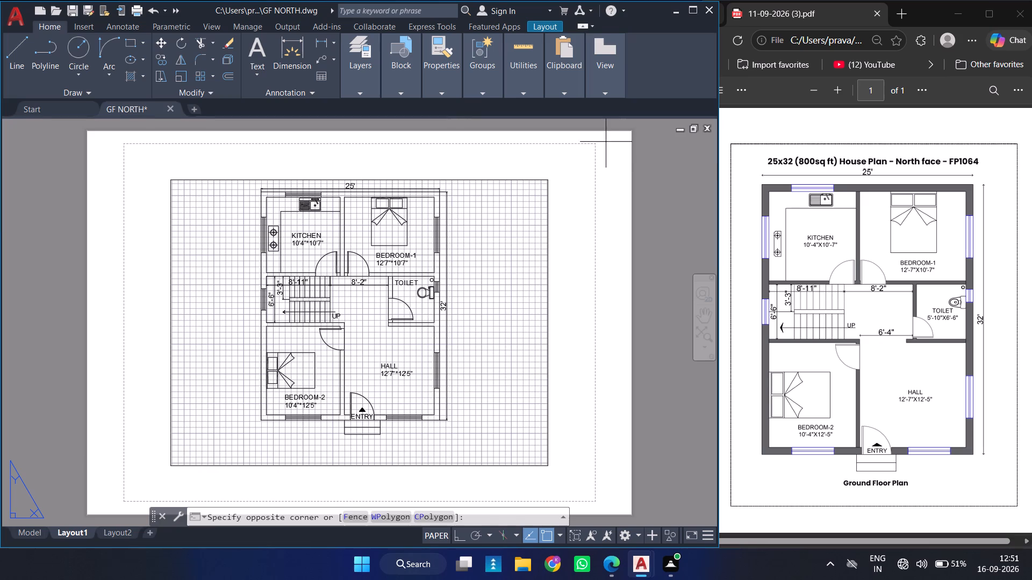
left_click(297, 355)
key("Delete")
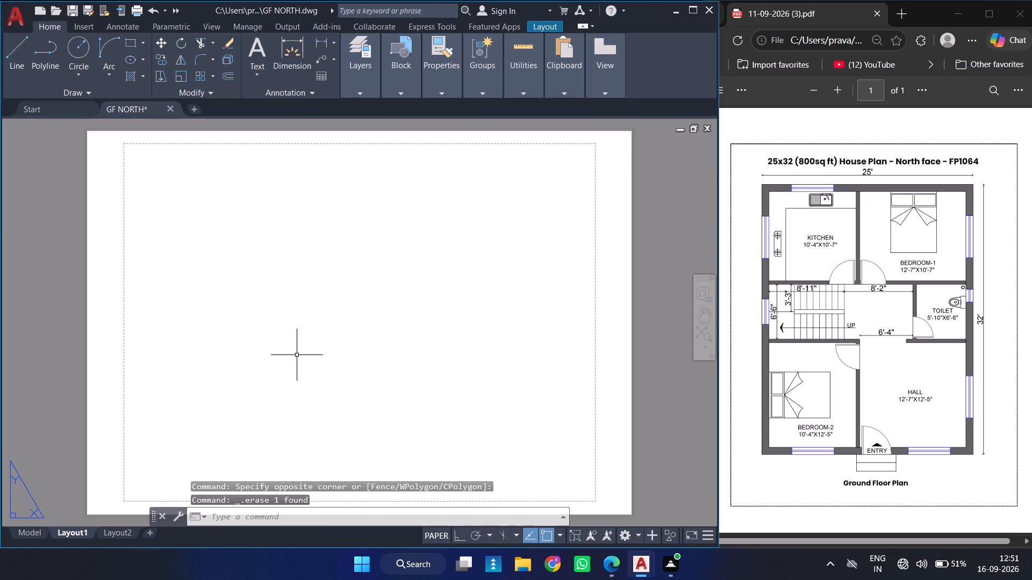
scroll(296, 355, "down", 3, "ctrl")
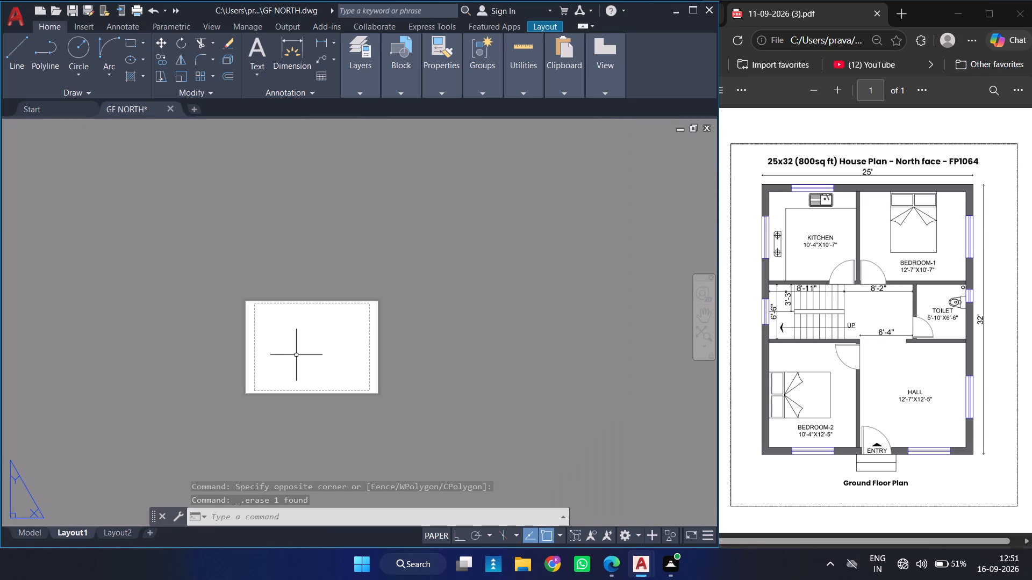
scroll(296, 355, "up", 1, "ctrl")
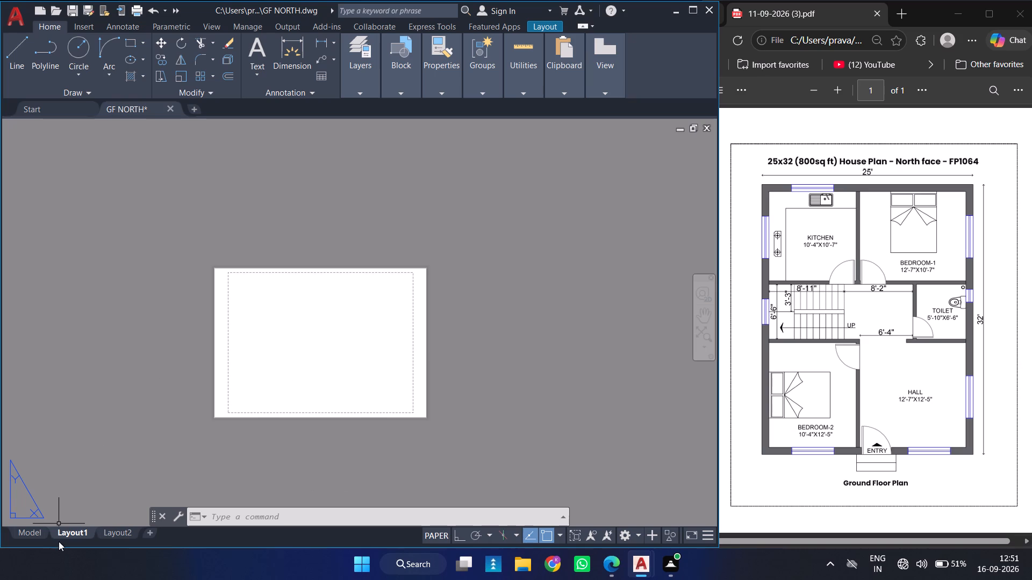
Modify Layout1's page setup to use the DWG To PDF.pc3 plotter and the monochrome.ctb plot style table.
right_click(72, 532)
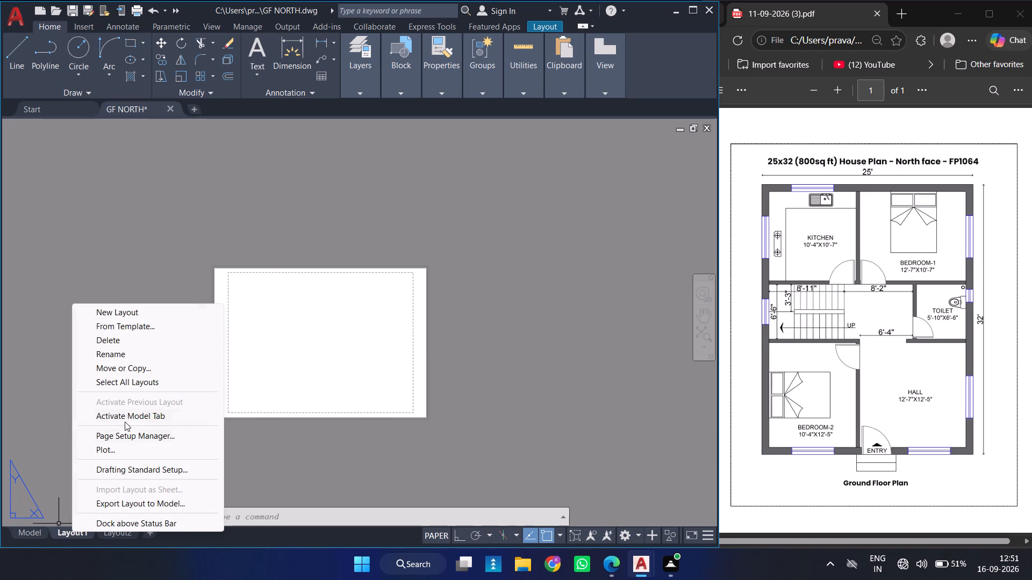
left_click(124, 438)
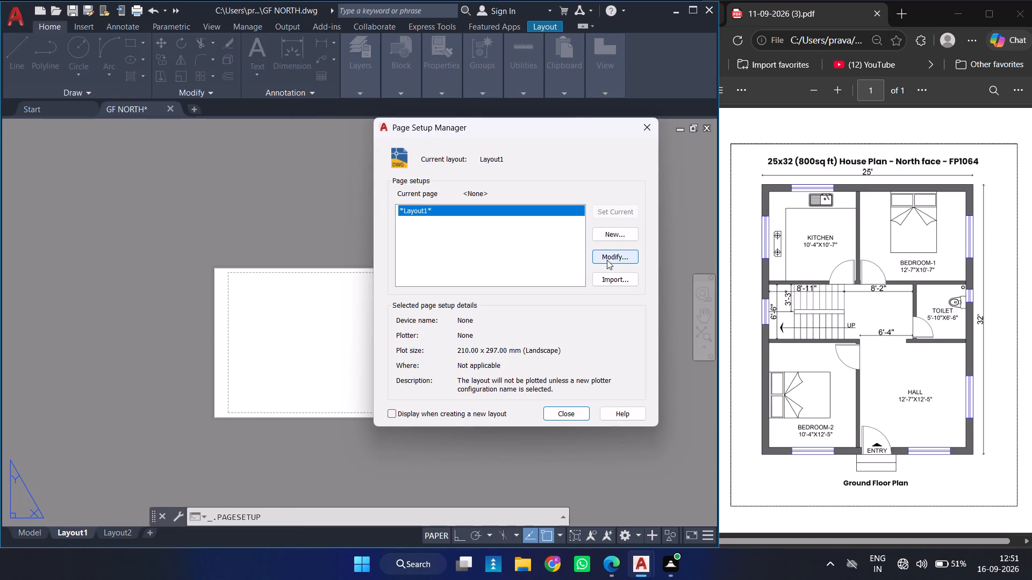
left_click(606, 259)
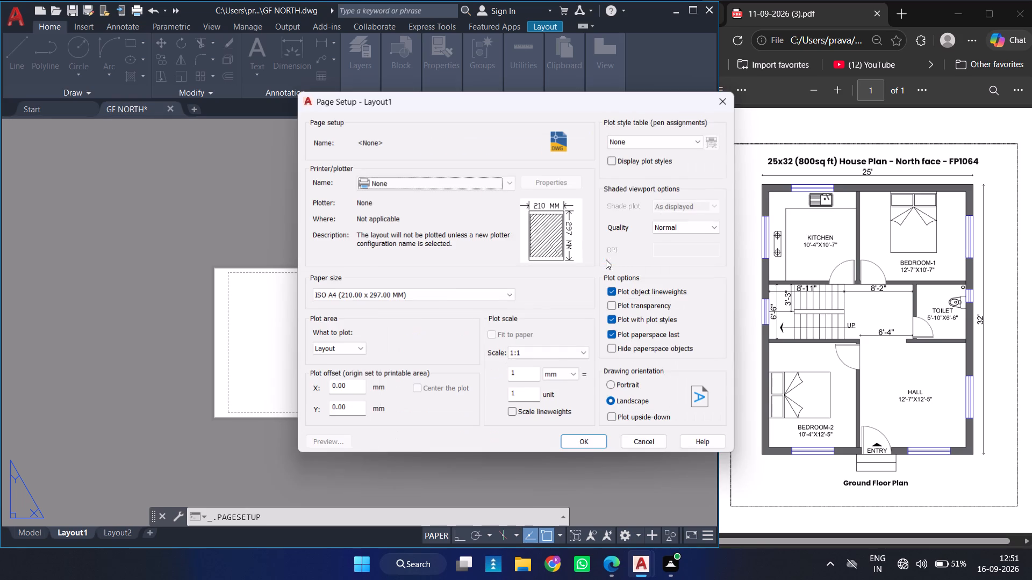
left_click(499, 186)
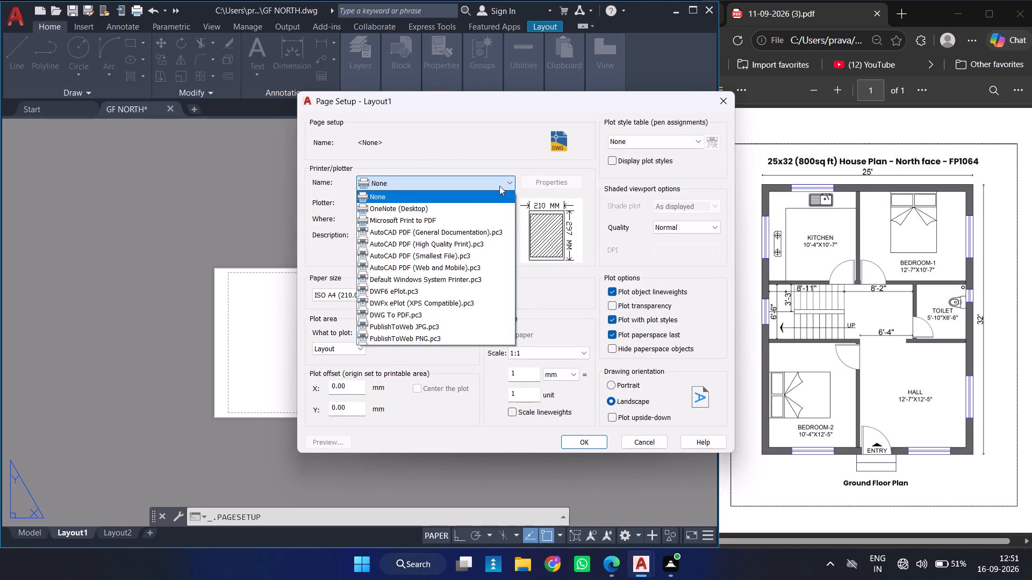
left_click(408, 309)
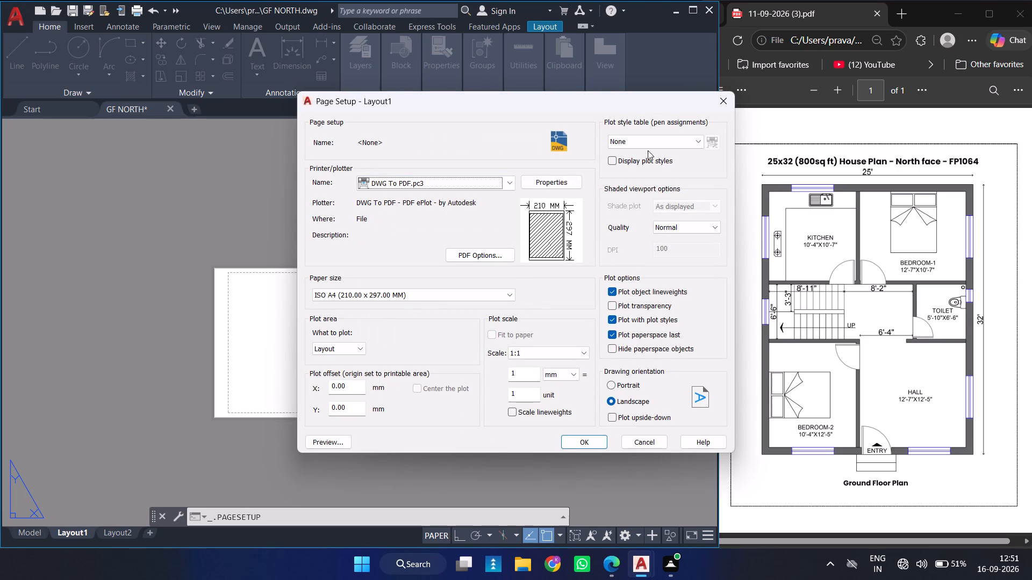
left_click(656, 137)
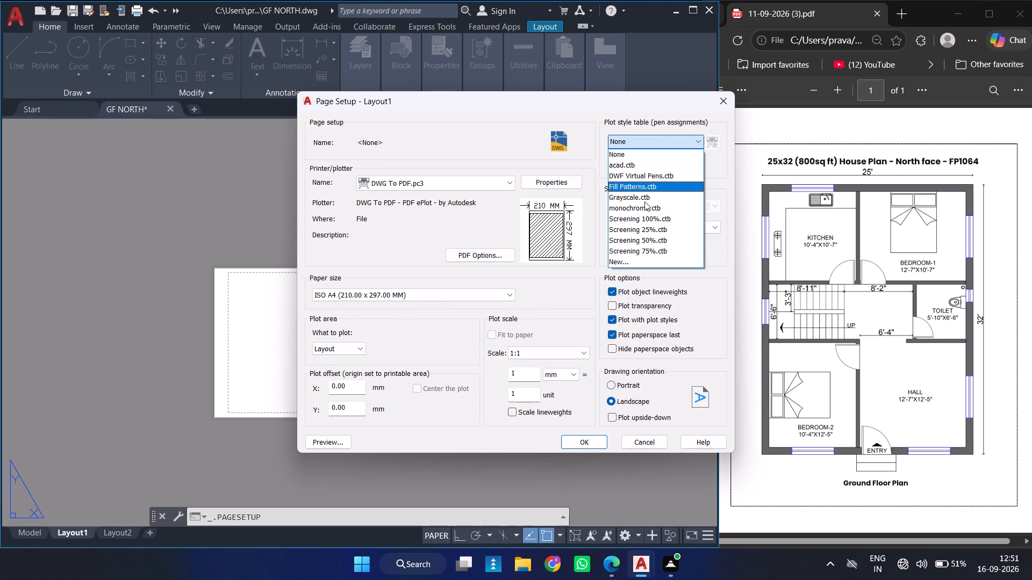
left_click(644, 206)
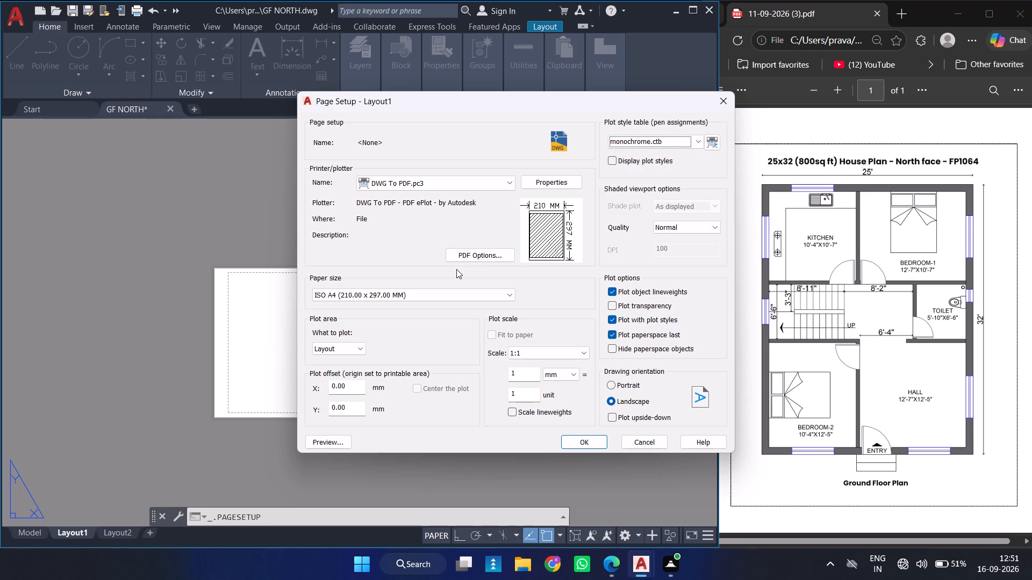
left_click(583, 441)
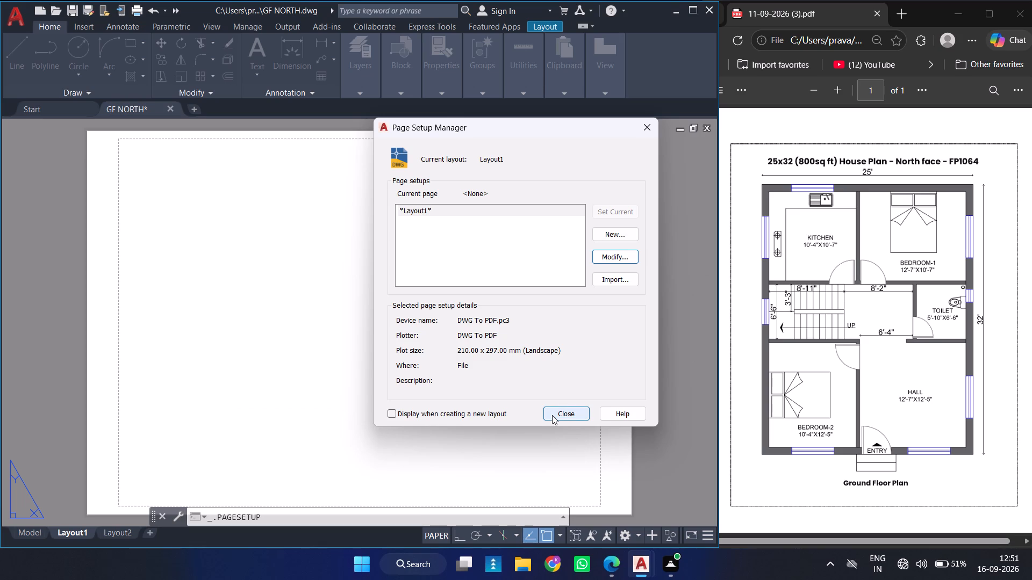
left_click(553, 415)
Create a rectangular viewport with MVIEW just outside the dashed printable margin so it spans nearly the whole sheet.
type("MV")
key("Return")
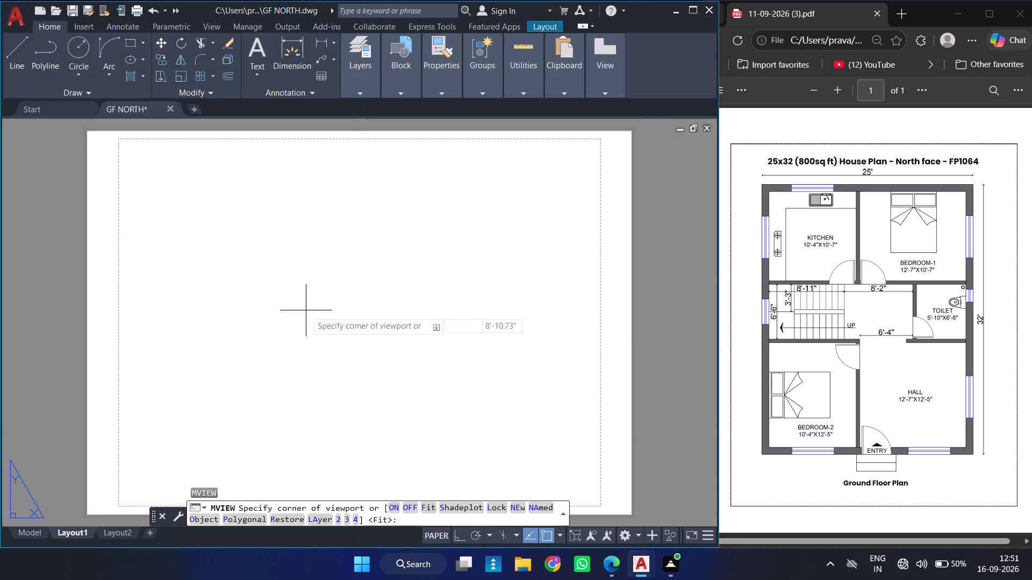
left_click(111, 136)
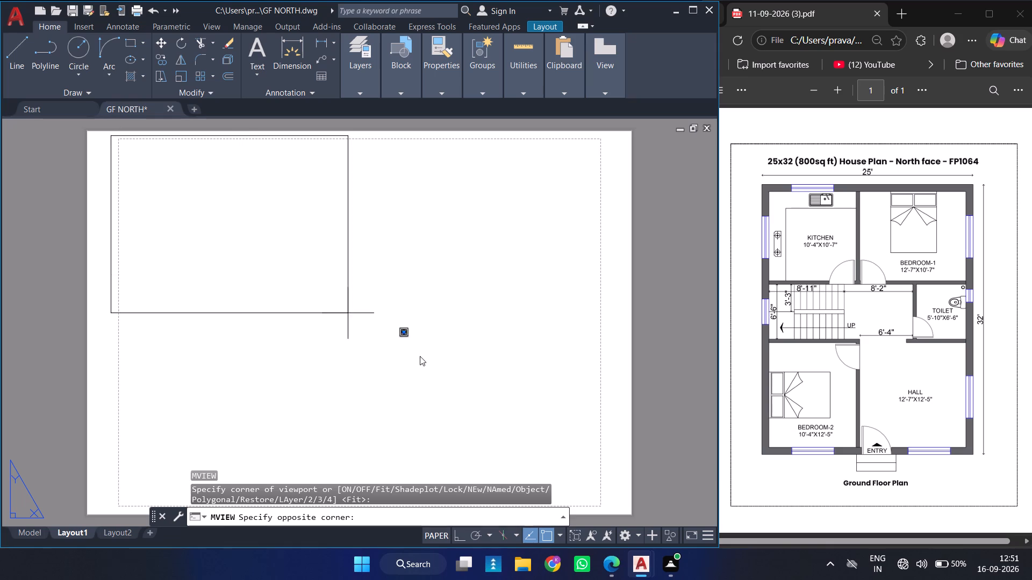
left_click(605, 510)
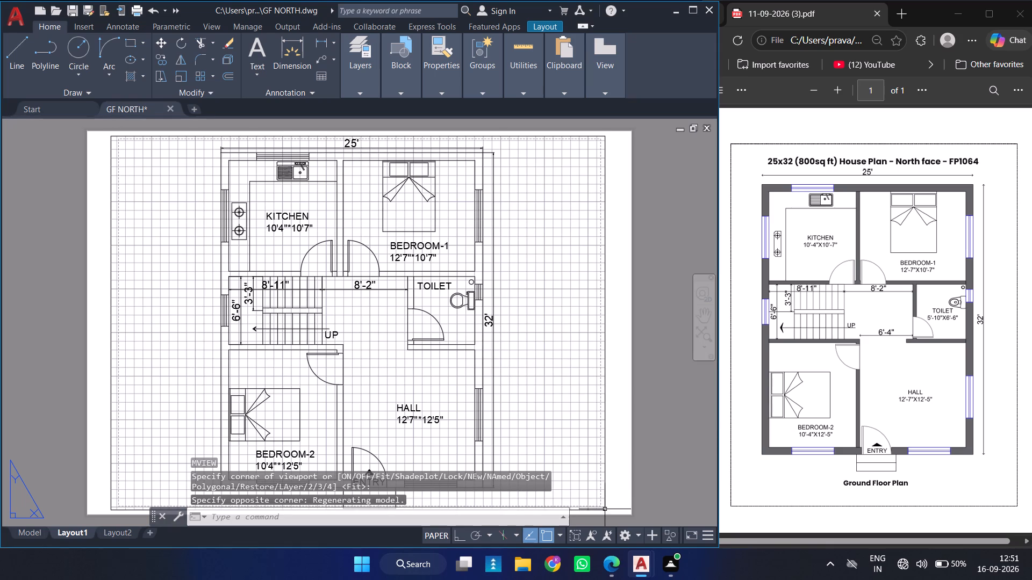
Activate the new viewport's model space, turn off its grid, and return to paper space.
double_click(548, 370)
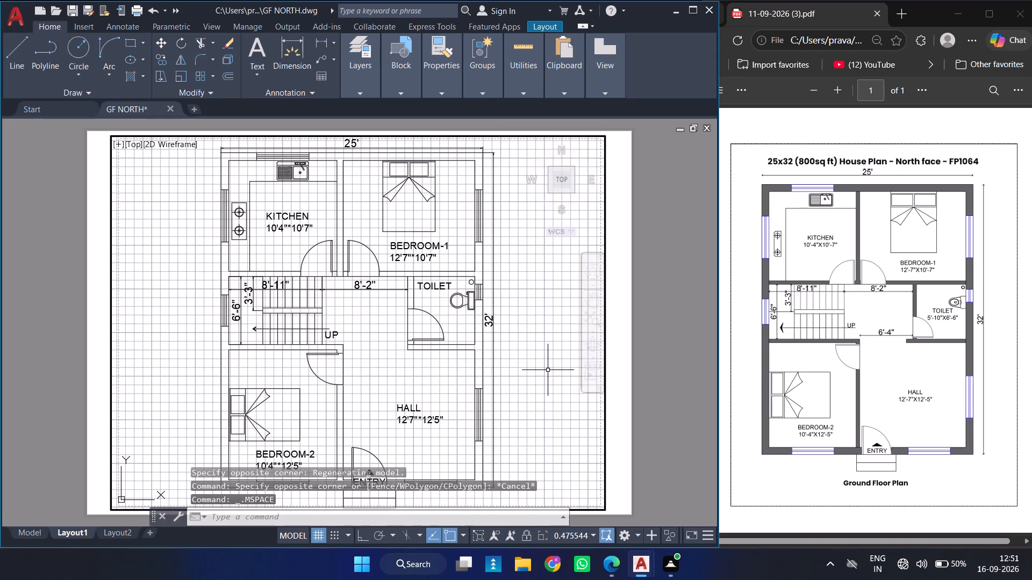
key("F7")
double_click(684, 308)
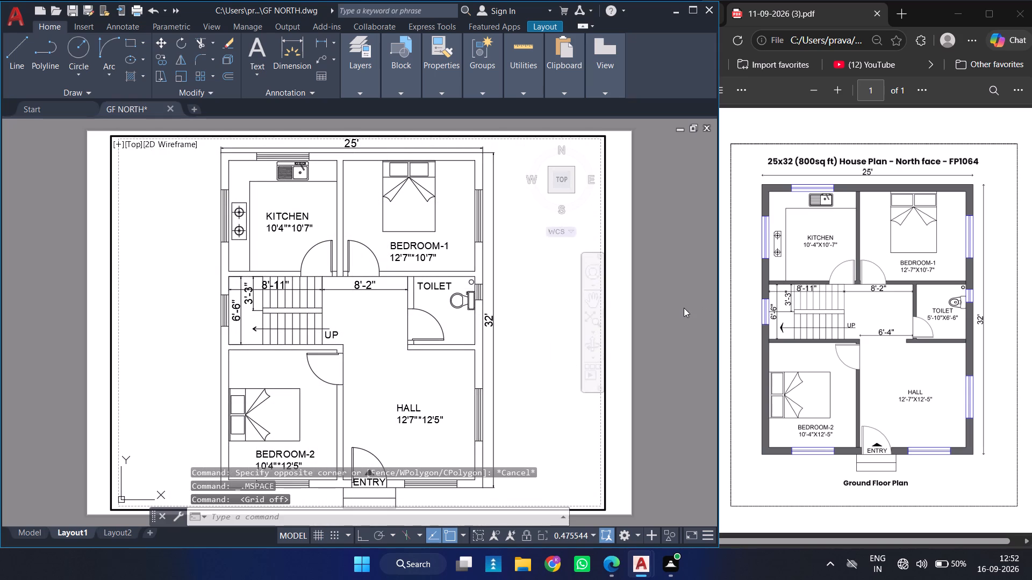
Close the reference PDF window and maximize the drawing window.
left_click(1023, 13)
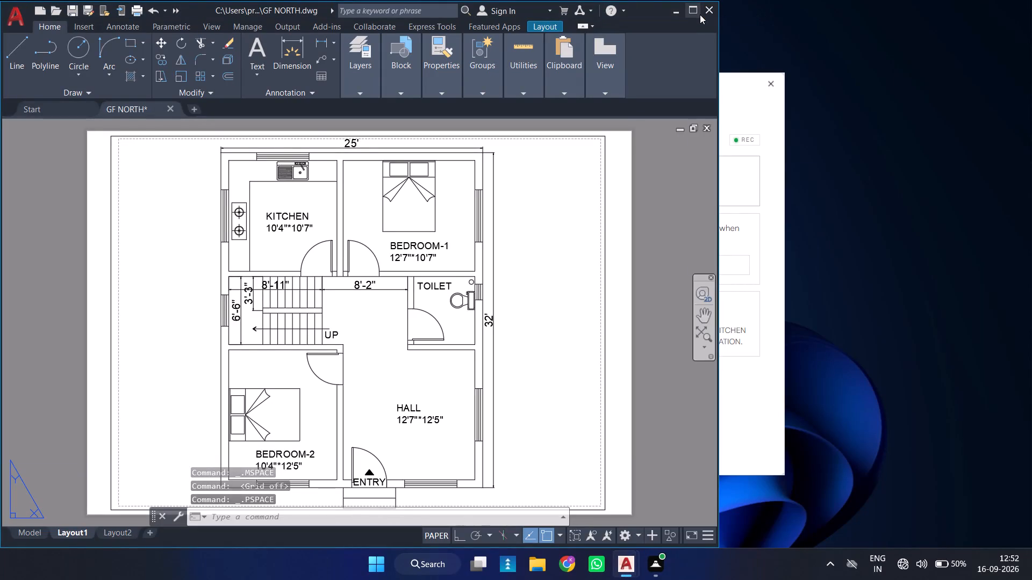
left_click(699, 11)
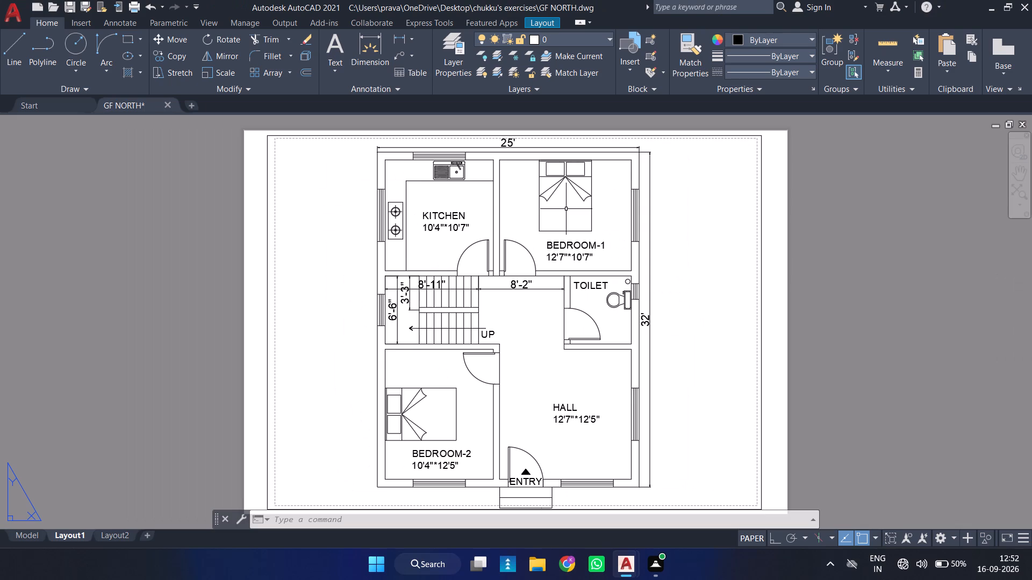
Preview the Layout1 plot, plot it to the Desktop as GF NORTH-Layout1.pdf, and close the resulting PDF.
key("ctrl+p")
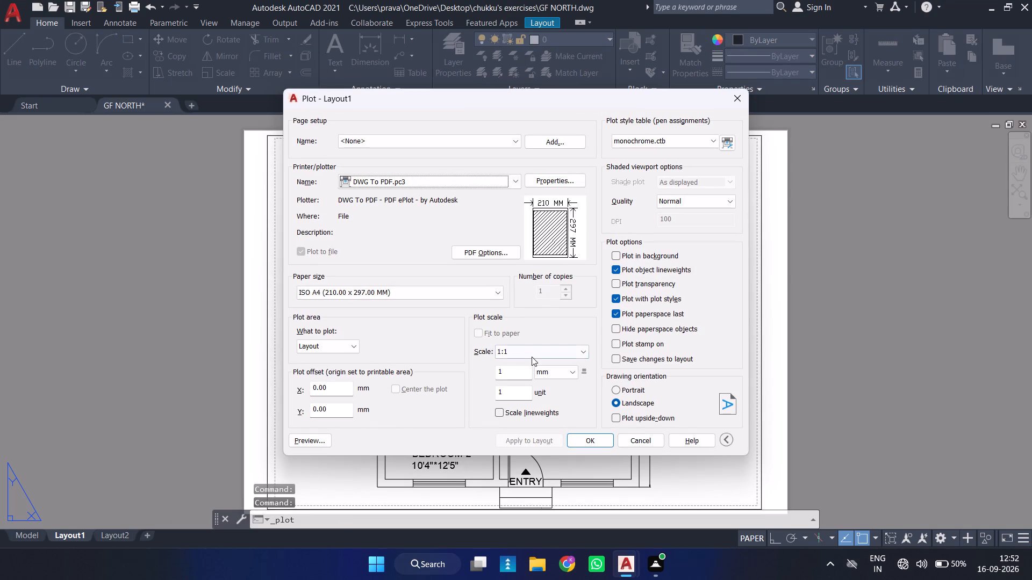
left_click(304, 443)
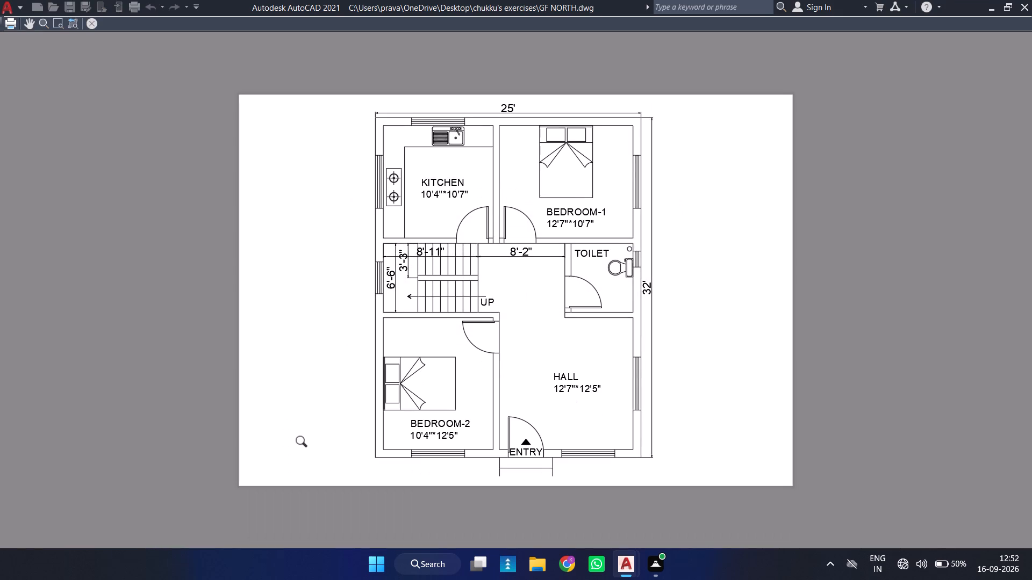
left_click(89, 23)
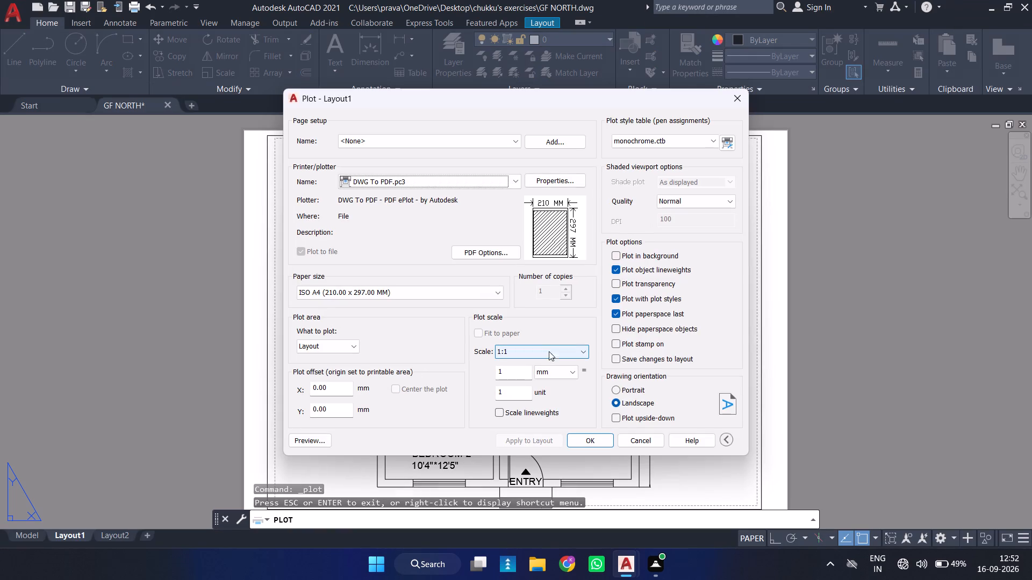
left_click(598, 440)
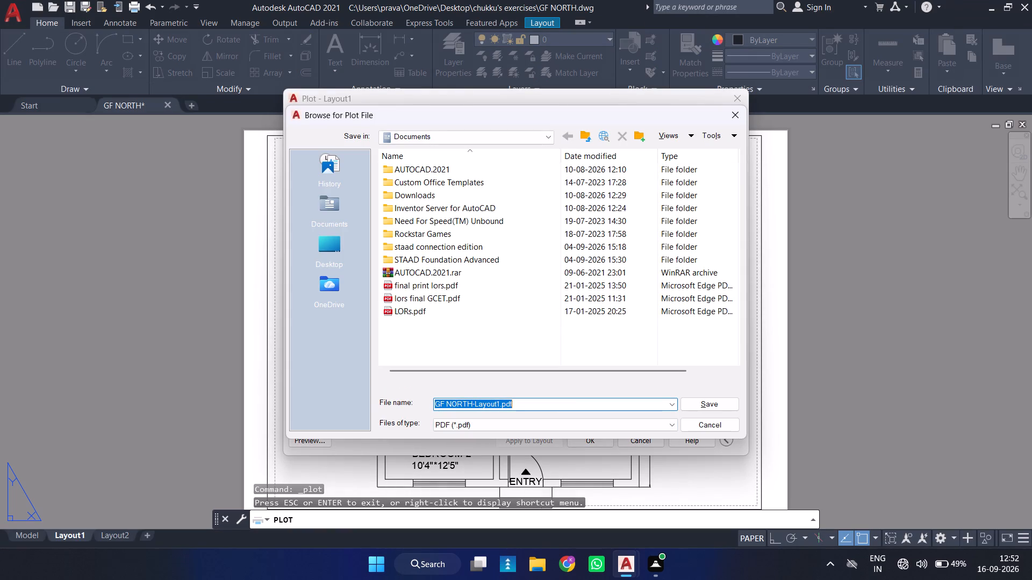
double_click(327, 257)
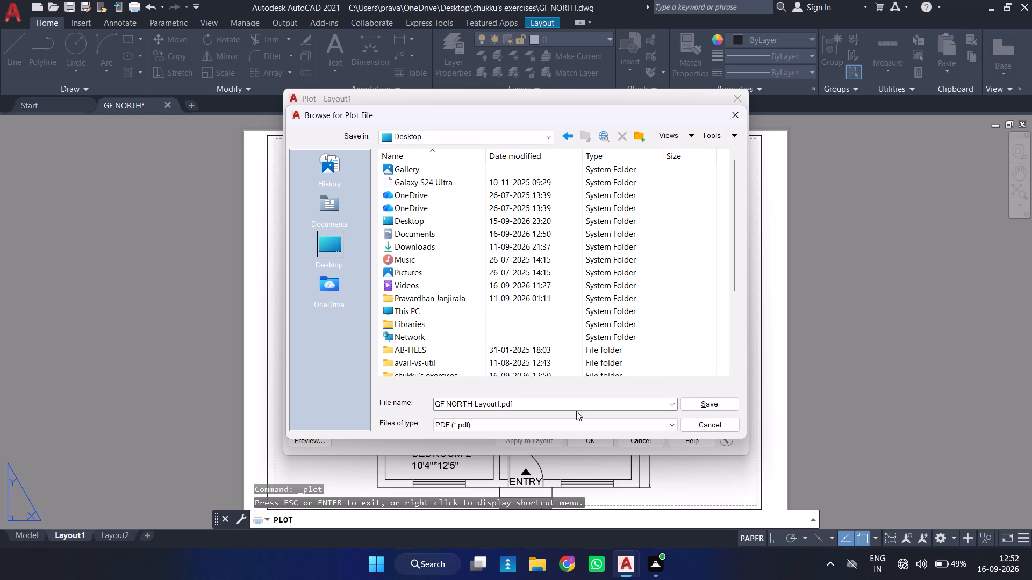
left_click(715, 403)
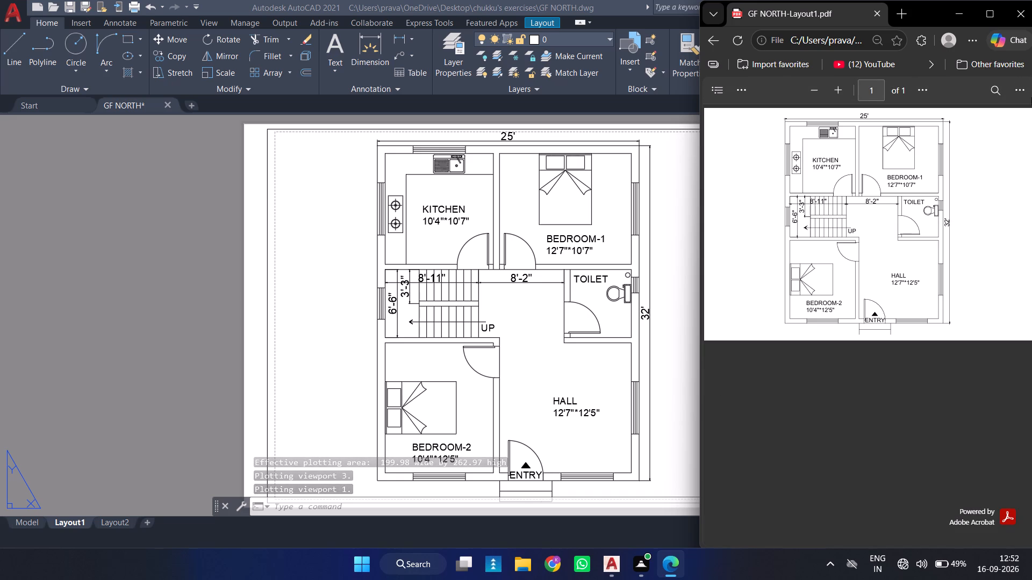
left_click(1026, 10)
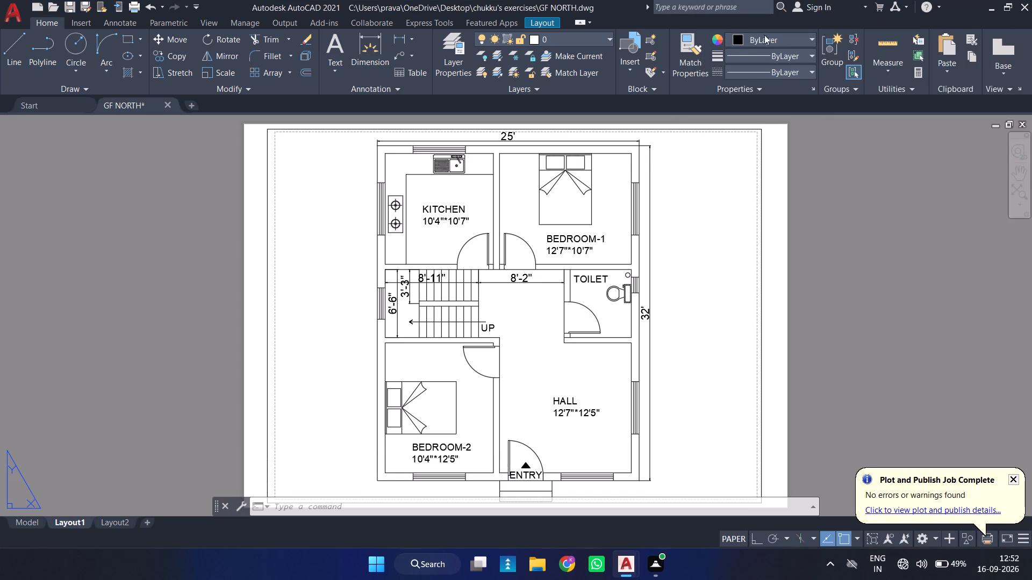